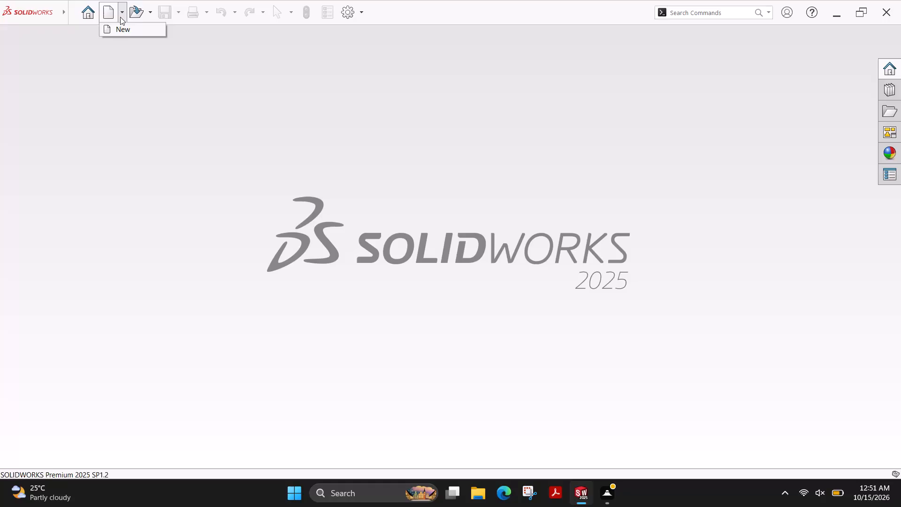
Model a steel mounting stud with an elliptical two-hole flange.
Create a new part document.
{"action": "left_click", "coordinate": [121, 31]}
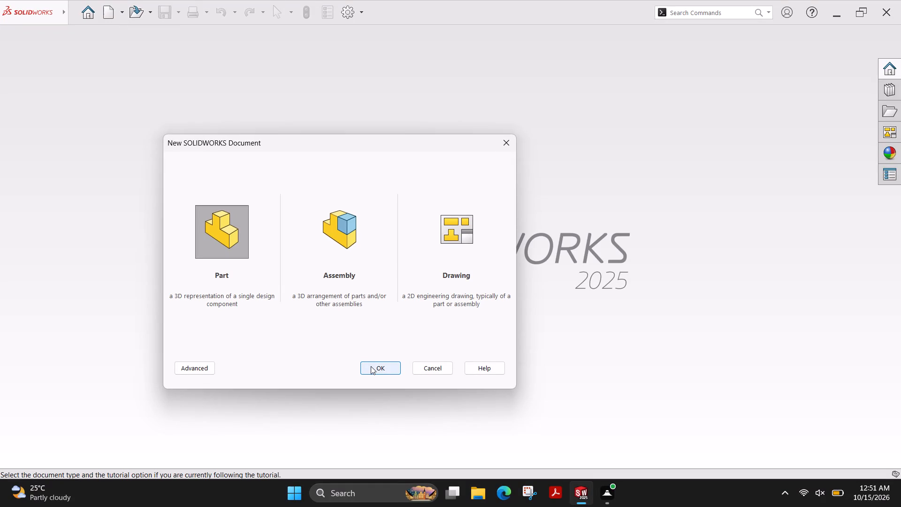
{"action": "left_click", "coordinate": [375, 365]}
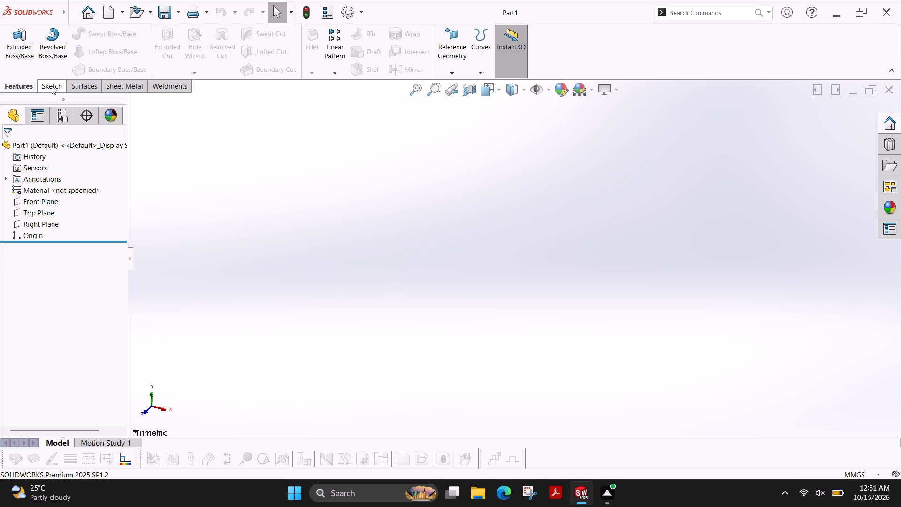
Start a sketch on the Top Plane and draw a circle of about 33.88 mm radius centred on the origin.
{"action": "left_click", "coordinate": [52, 86]}
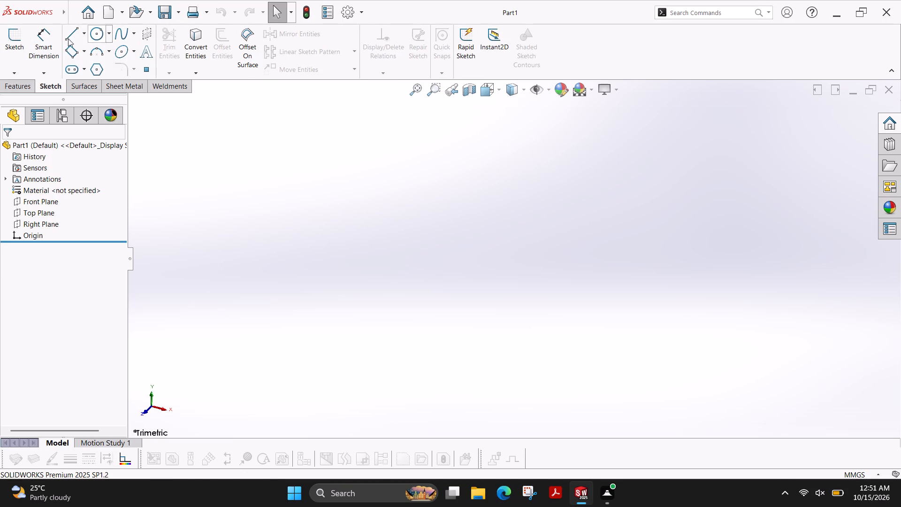
{"action": "left_click", "coordinate": [16, 40]}
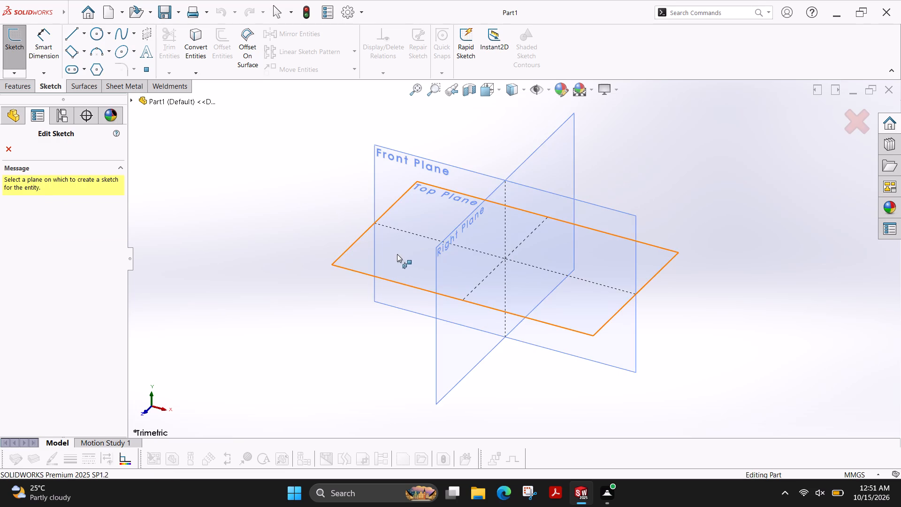
{"action": "left_click", "coordinate": [397, 254]}
{"action": "left_click", "coordinate": [92, 32]}
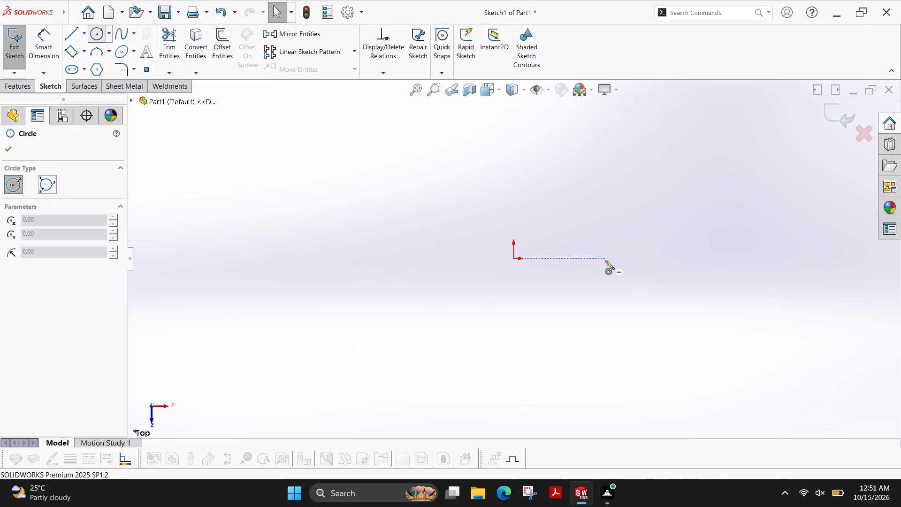
{"action": "left_click", "coordinate": [514, 259]}
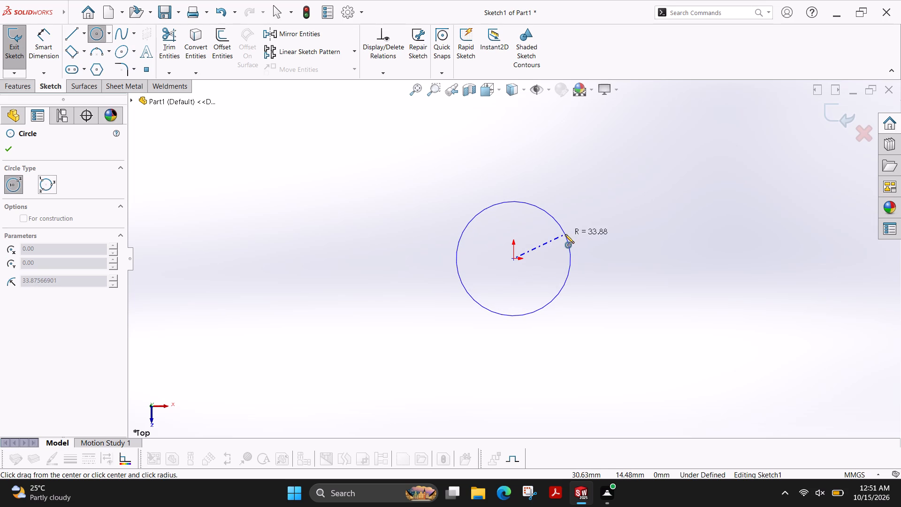
{"action": "left_click", "coordinate": [565, 234]}
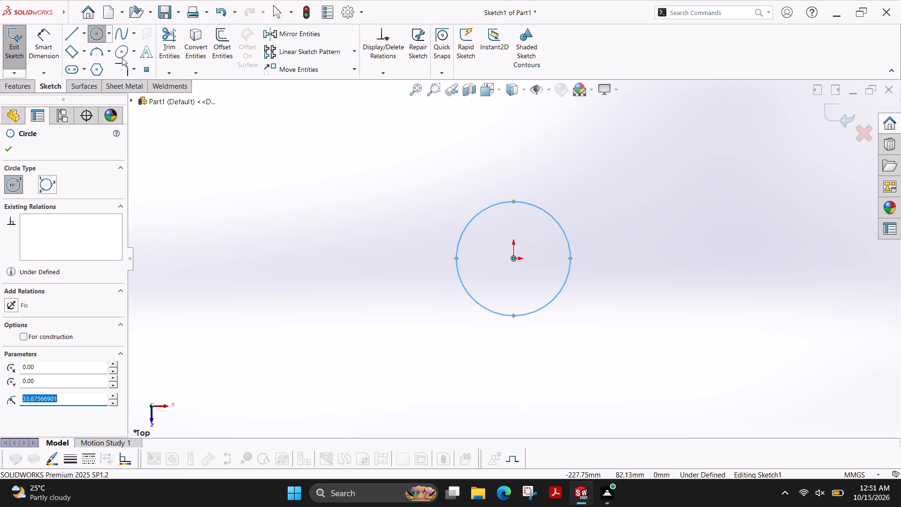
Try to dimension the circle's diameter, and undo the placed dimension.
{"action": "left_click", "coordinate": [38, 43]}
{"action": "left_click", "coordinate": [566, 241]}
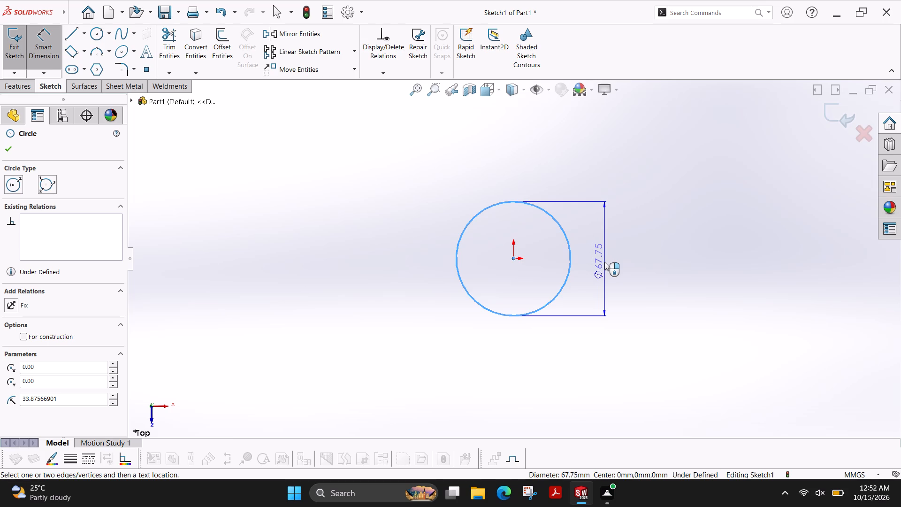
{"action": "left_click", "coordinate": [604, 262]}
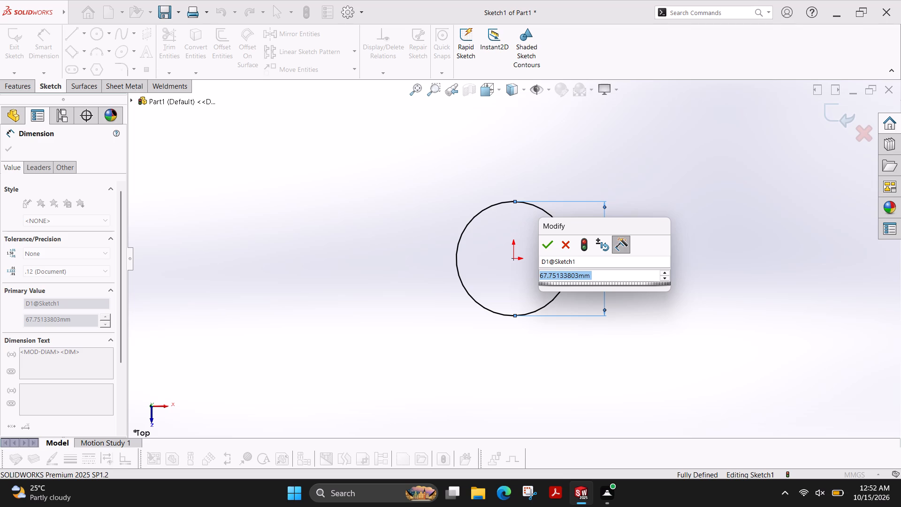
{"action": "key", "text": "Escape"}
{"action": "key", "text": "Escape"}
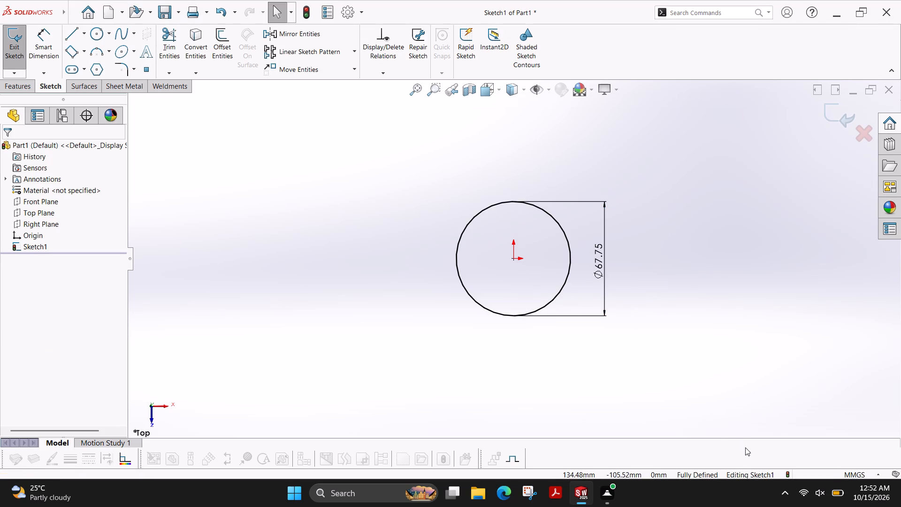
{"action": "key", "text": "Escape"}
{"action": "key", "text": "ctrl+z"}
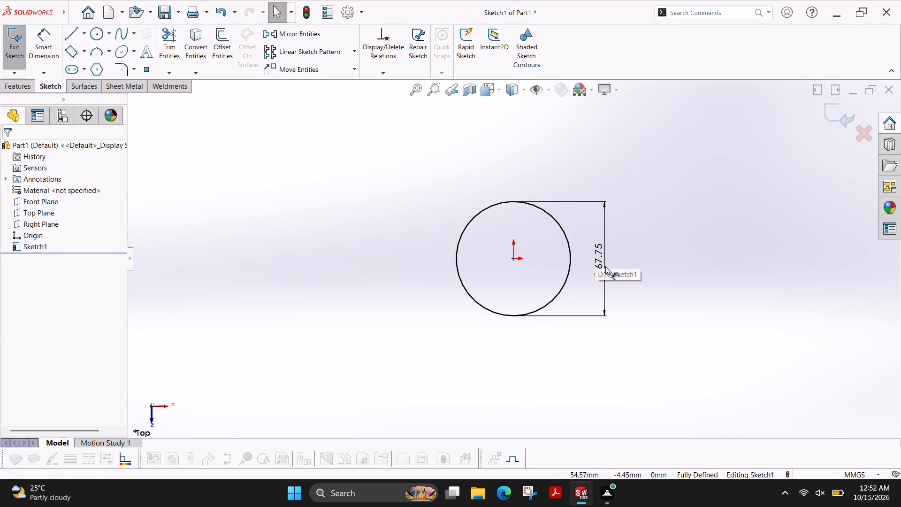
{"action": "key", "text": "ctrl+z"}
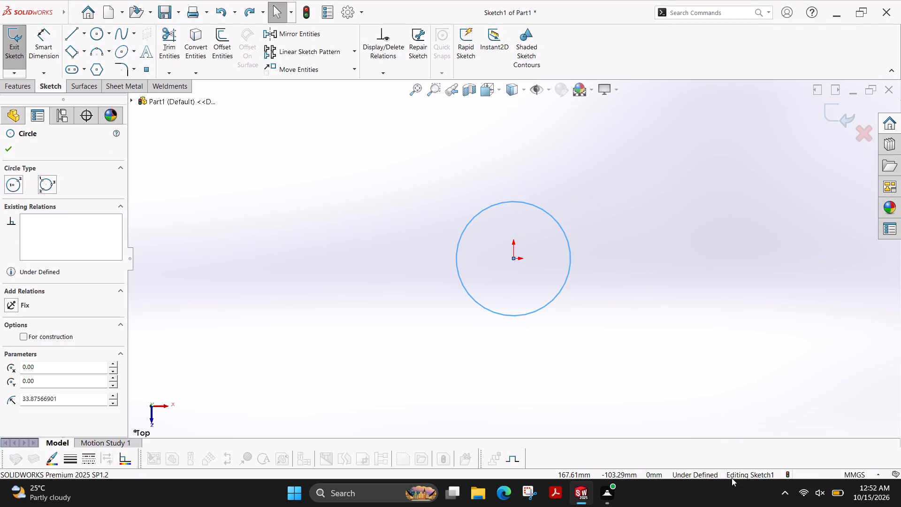
Change the document's unit system to IPS (inch, pound, second).
{"action": "left_click", "coordinate": [864, 473]}
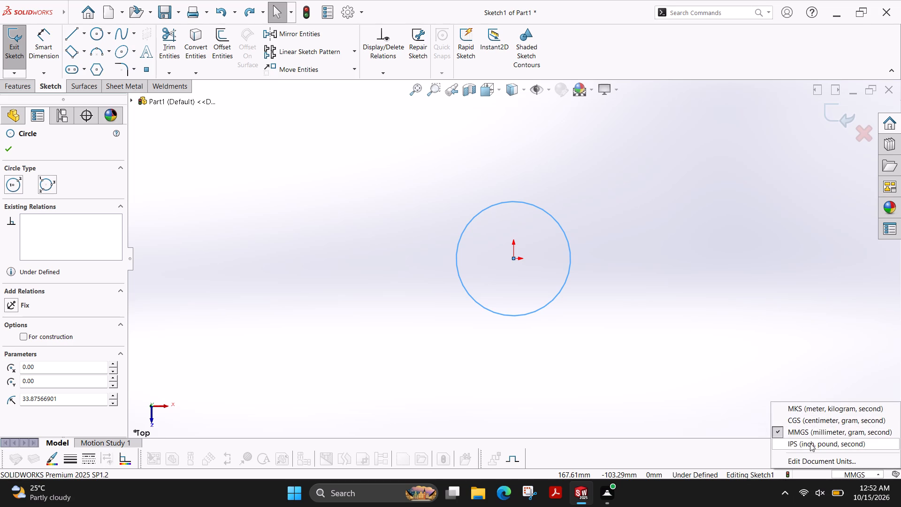
{"action": "left_click", "coordinate": [810, 443]}
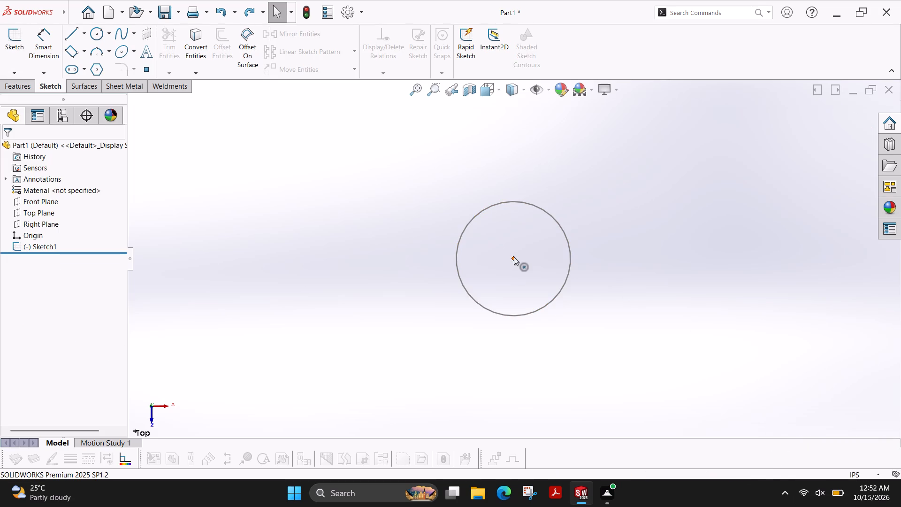
Reopen the existing circle sketch for editing.
{"action": "left_click", "coordinate": [16, 43]}
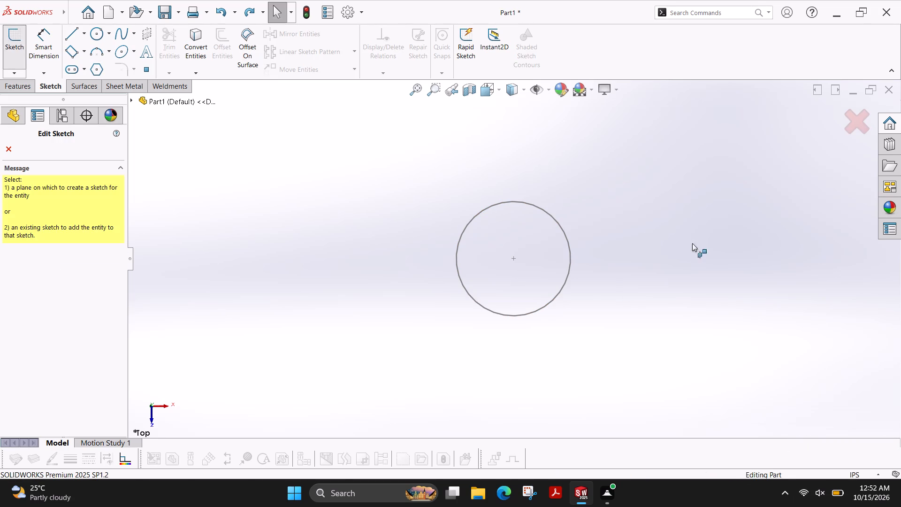
{"action": "left_click", "coordinate": [554, 218]}
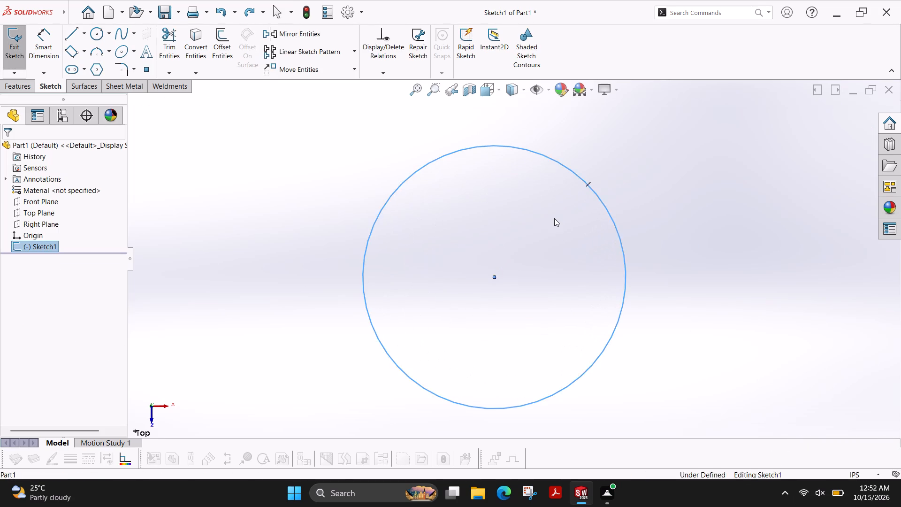
{"action": "scroll", "coordinate": [544, 221], "scroll_direction": "up", "scroll_amount": 2}
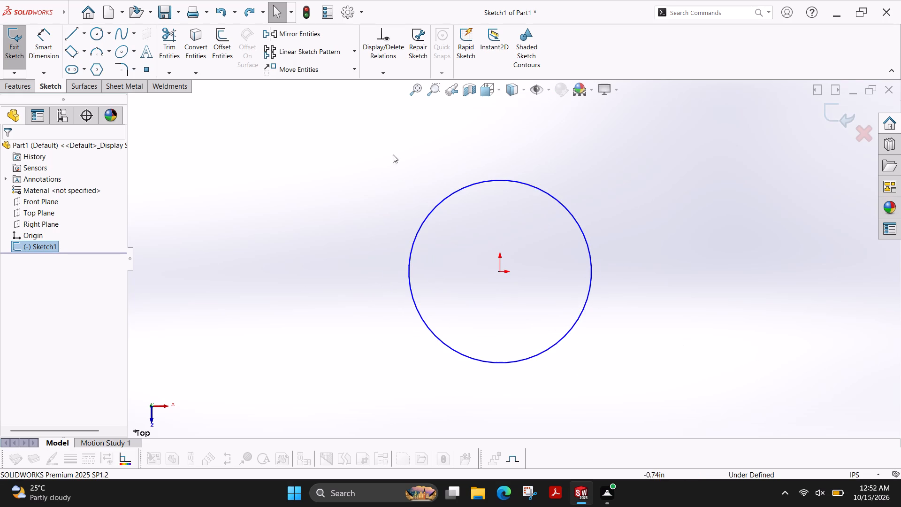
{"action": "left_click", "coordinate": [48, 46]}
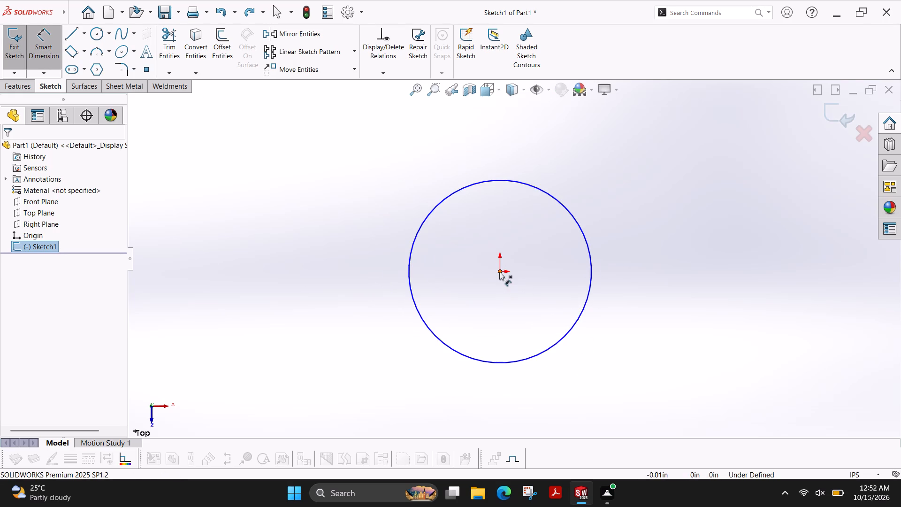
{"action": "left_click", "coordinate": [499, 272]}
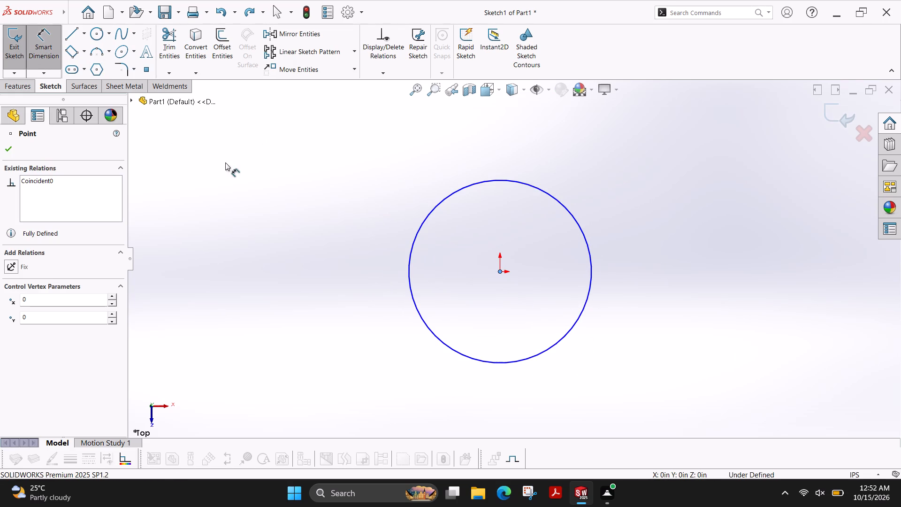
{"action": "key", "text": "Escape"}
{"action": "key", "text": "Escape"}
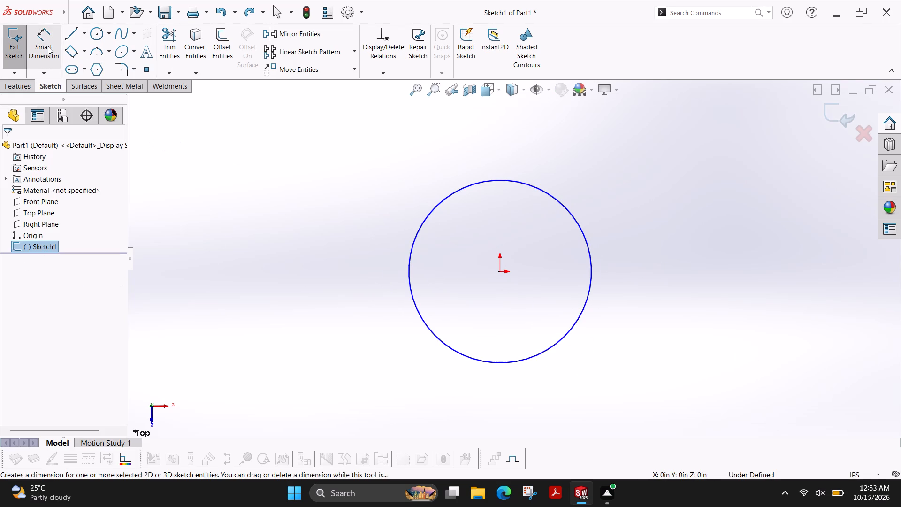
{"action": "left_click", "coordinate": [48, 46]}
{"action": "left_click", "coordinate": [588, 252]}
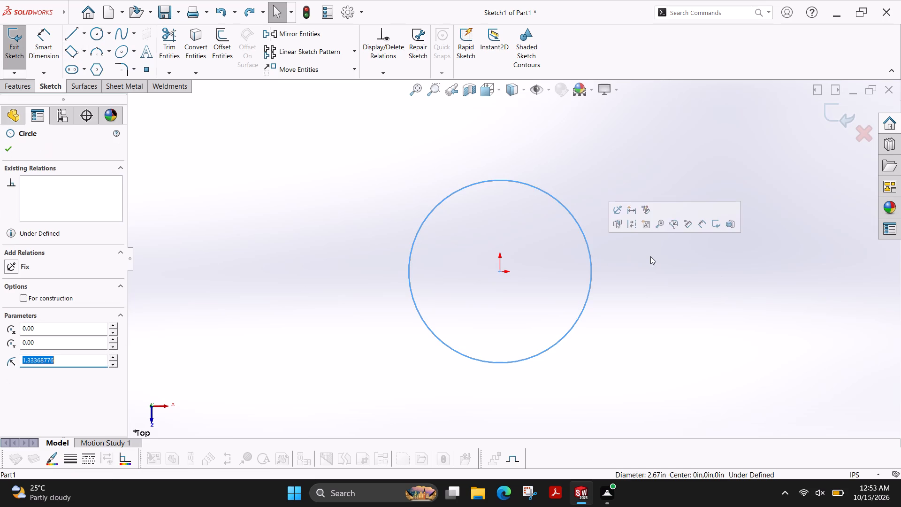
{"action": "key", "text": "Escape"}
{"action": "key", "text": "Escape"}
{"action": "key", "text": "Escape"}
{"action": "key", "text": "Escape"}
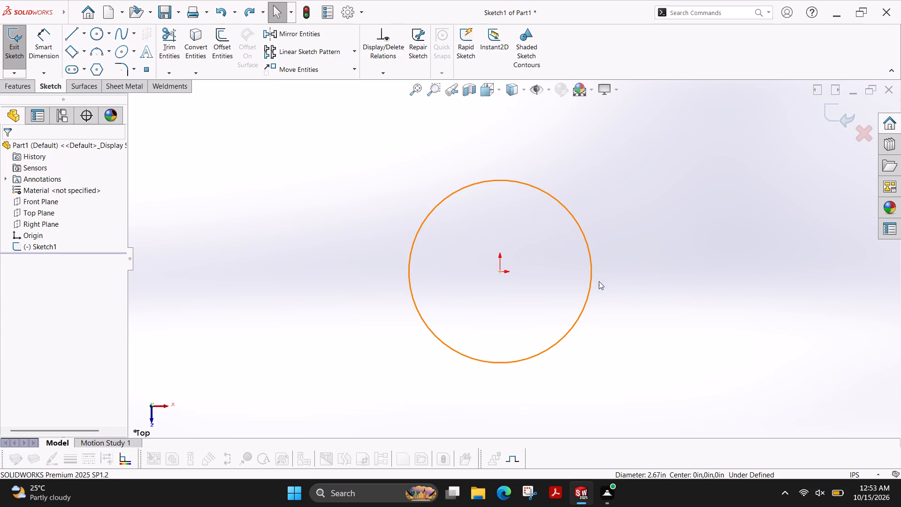
Dimension the circle's diameter and set it to 0.45 in.
{"action": "left_click", "coordinate": [44, 55]}
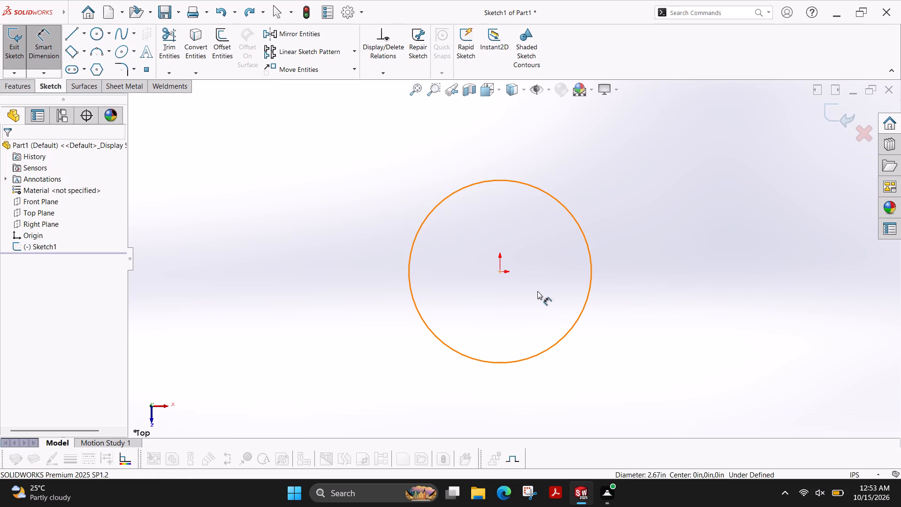
{"action": "left_click", "coordinate": [585, 304]}
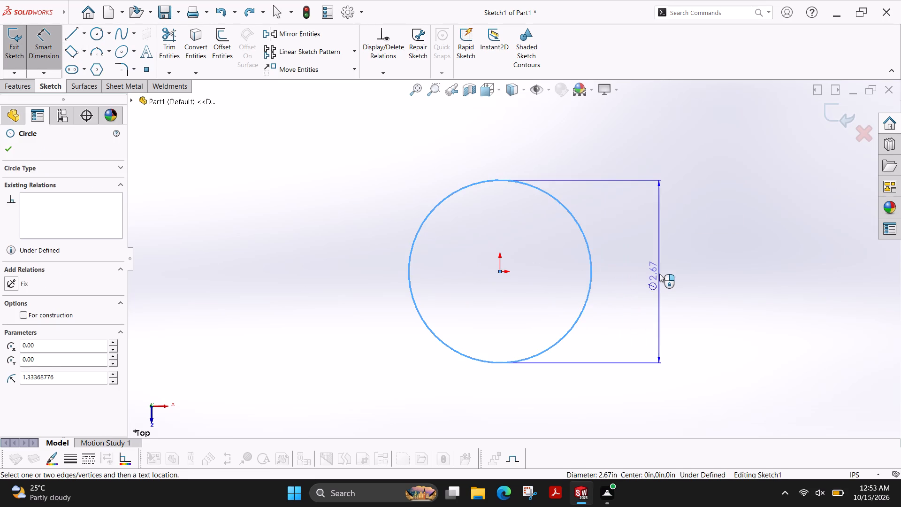
{"action": "left_click", "coordinate": [656, 264]}
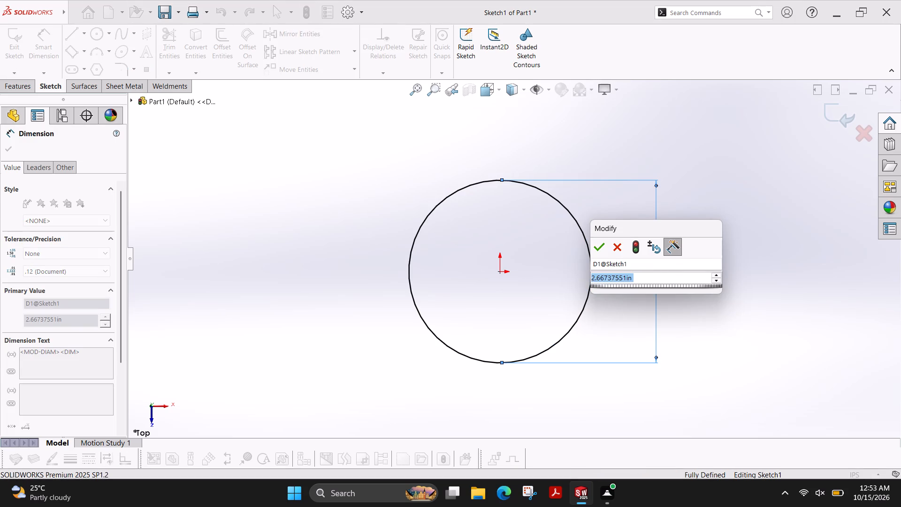
{"action": "type", "text": "0.45"}
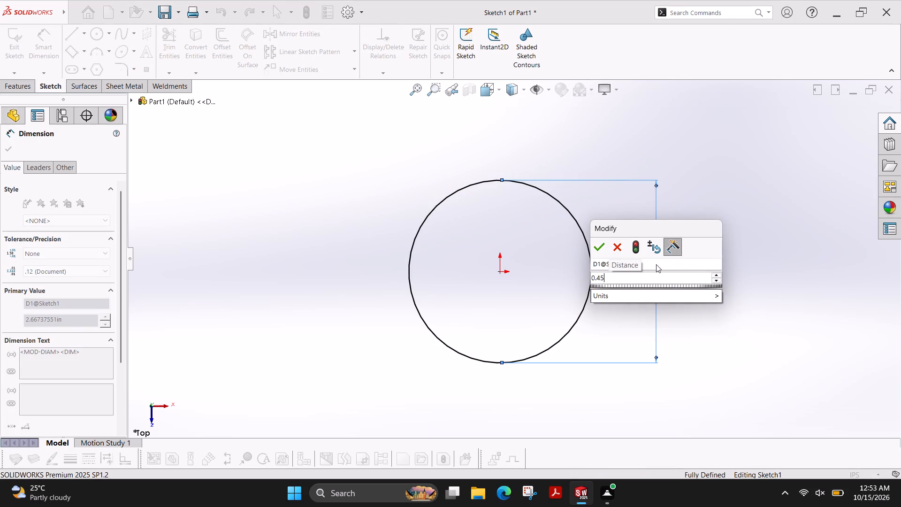
{"action": "key", "text": "Return"}
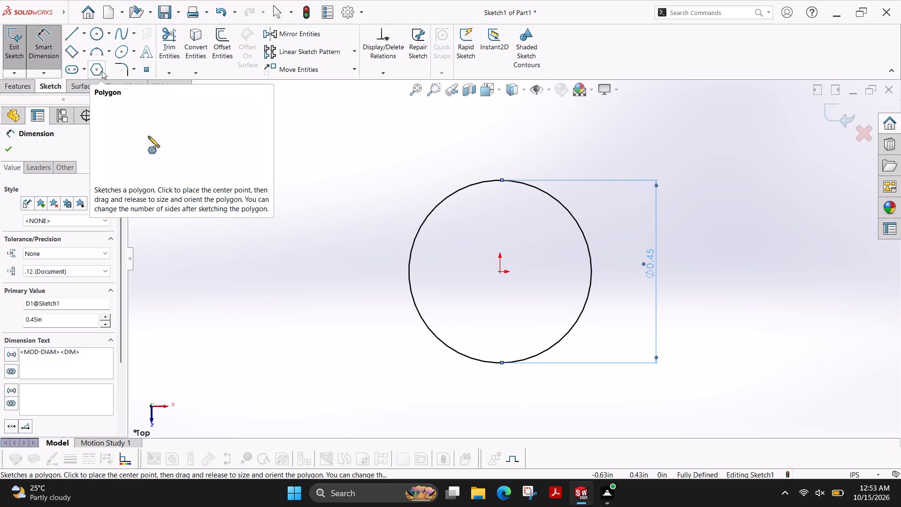
Sketch a six-sided polygon centred on the origin inside the circle, with an inscribed circle about 0.22 in in diameter.
{"action": "left_click", "coordinate": [98, 71]}
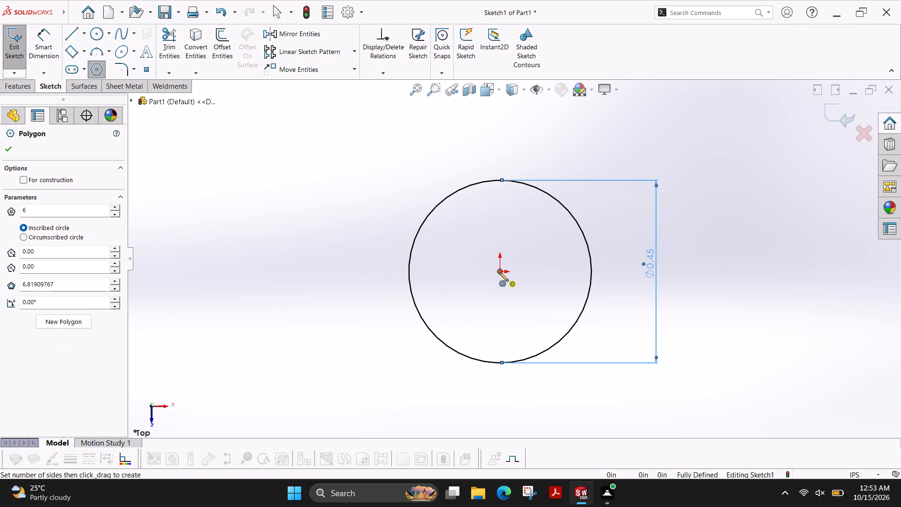
{"action": "left_click", "coordinate": [499, 272]}
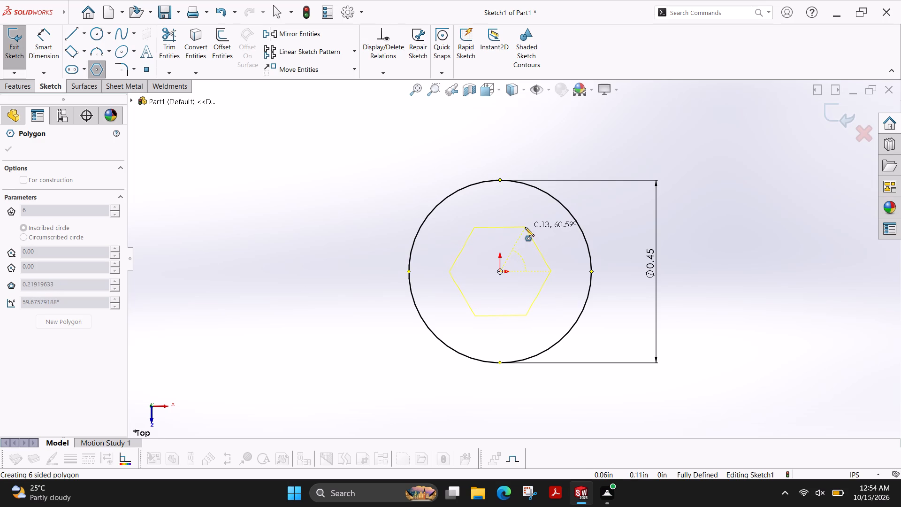
{"action": "left_click", "coordinate": [525, 227]}
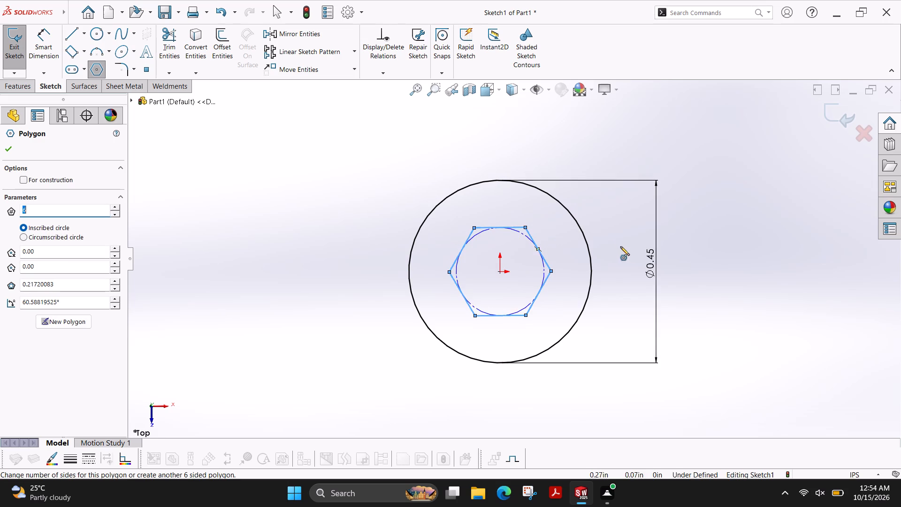
{"action": "scroll", "coordinate": [561, 238], "scroll_direction": "down", "scroll_amount": 2}
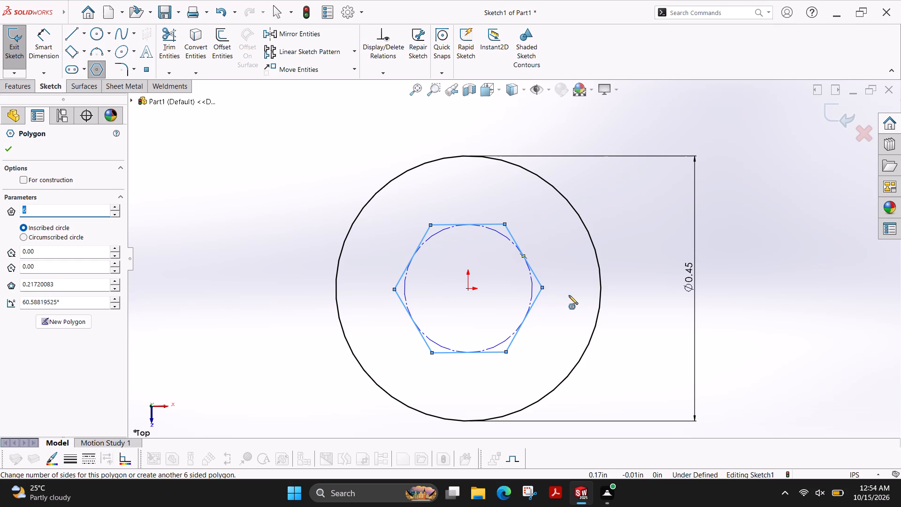
{"action": "key", "text": "Escape"}
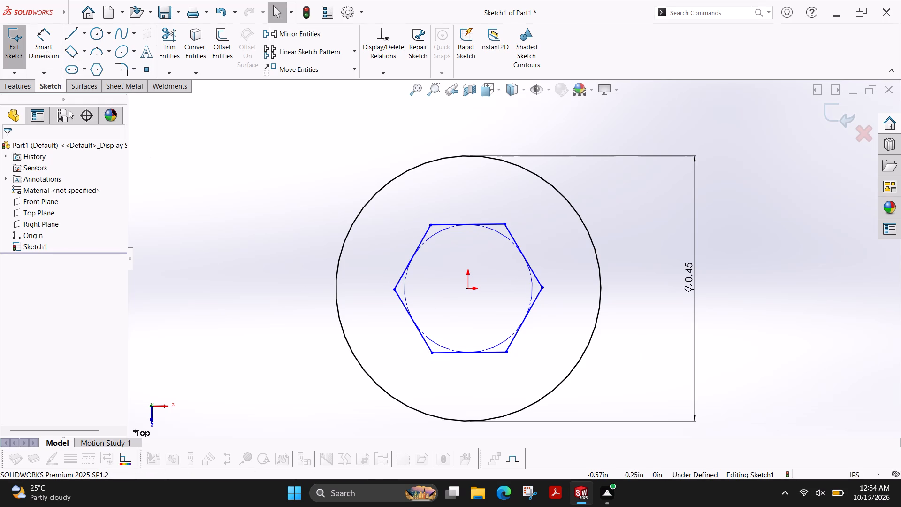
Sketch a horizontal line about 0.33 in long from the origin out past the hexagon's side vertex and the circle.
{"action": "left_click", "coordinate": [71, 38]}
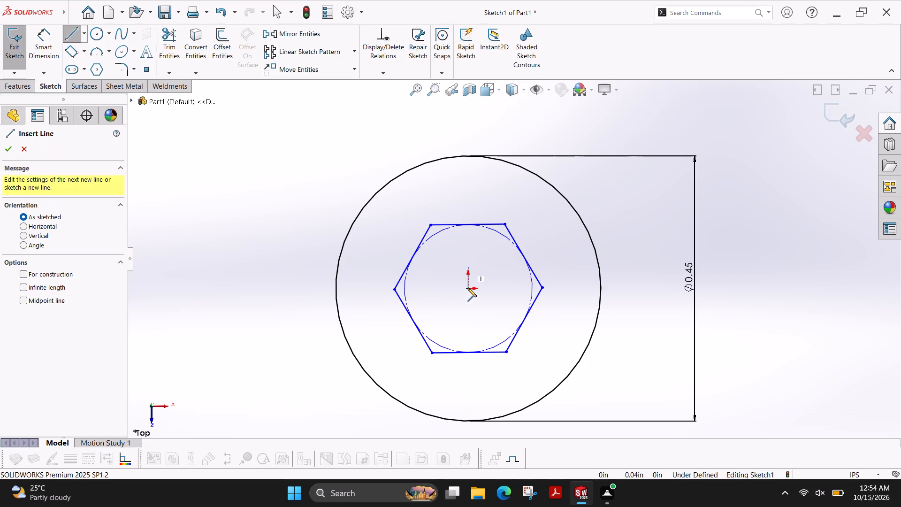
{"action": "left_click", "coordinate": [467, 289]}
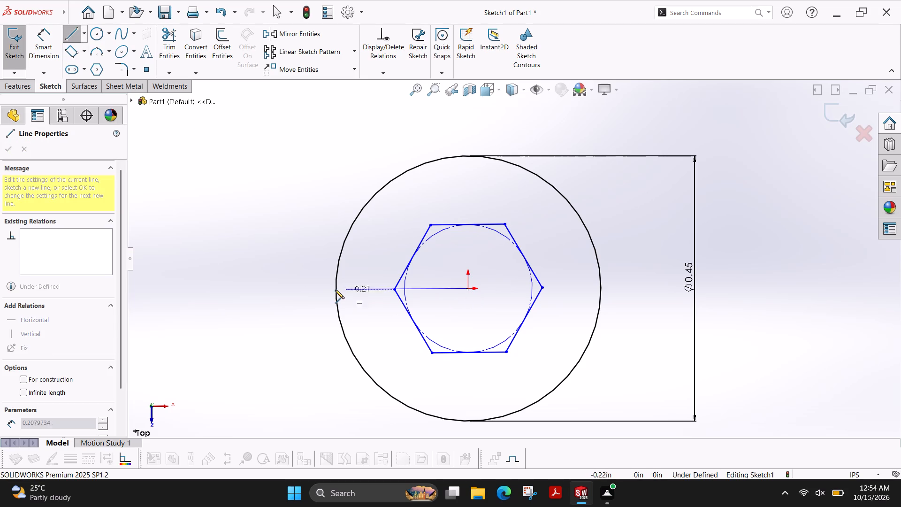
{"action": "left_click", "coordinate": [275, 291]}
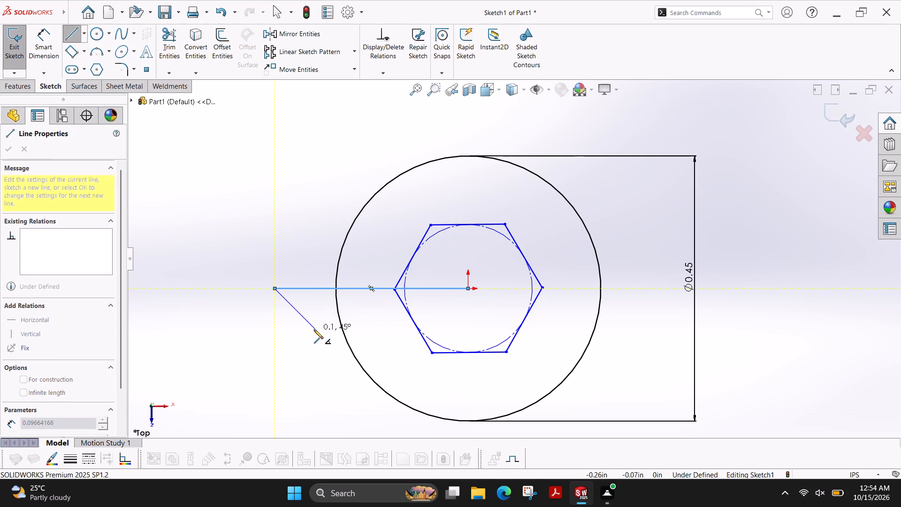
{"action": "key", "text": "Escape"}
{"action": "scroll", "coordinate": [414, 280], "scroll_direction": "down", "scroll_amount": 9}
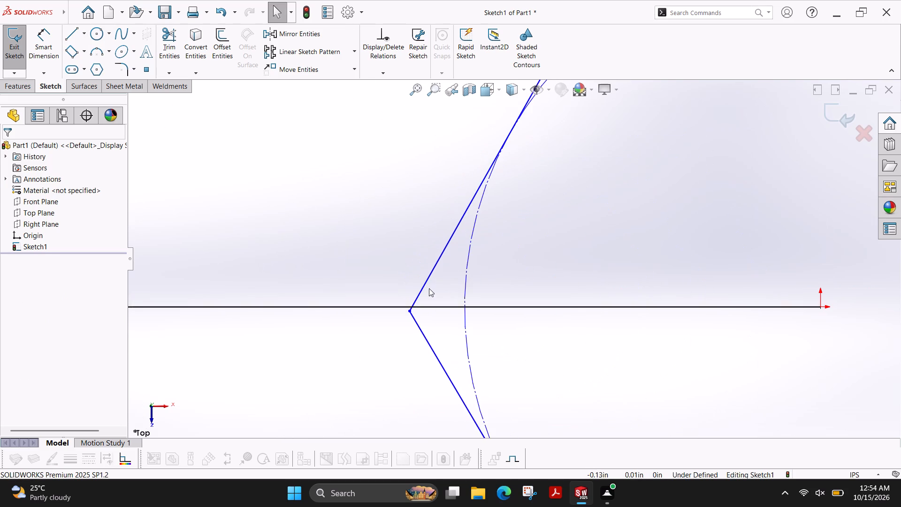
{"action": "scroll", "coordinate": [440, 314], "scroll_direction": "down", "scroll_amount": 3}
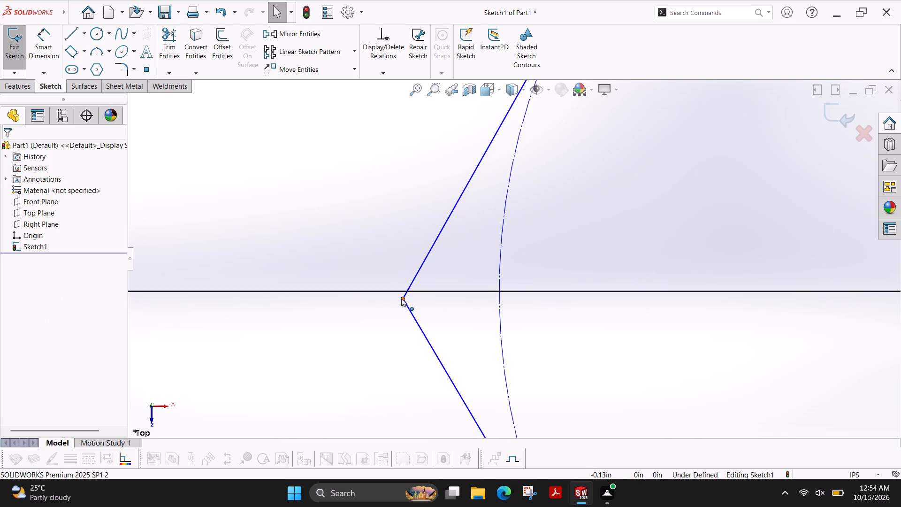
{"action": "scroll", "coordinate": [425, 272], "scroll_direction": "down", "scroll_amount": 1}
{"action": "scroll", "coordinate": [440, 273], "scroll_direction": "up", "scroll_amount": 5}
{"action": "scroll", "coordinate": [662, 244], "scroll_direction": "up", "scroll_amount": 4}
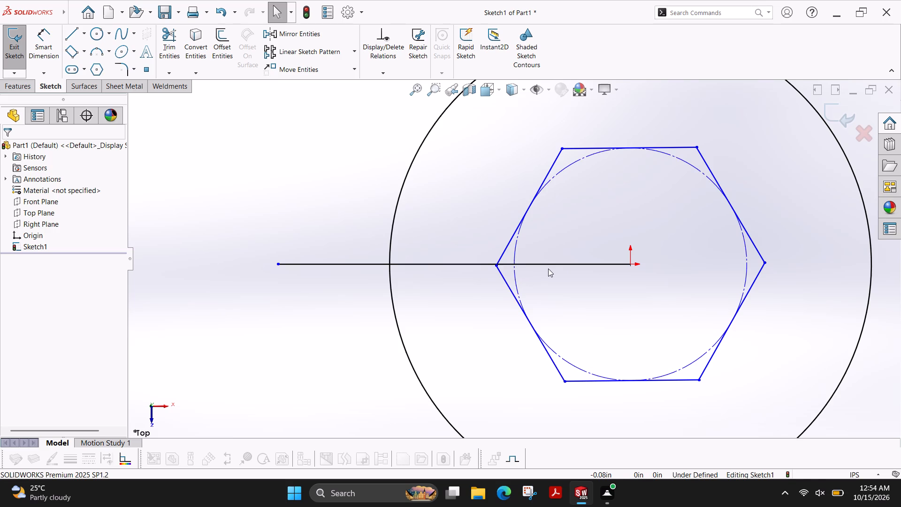
Undo the horizontal line and the hexagon inside the 0.45 in circle.
{"action": "key", "text": "ctrl+z"}
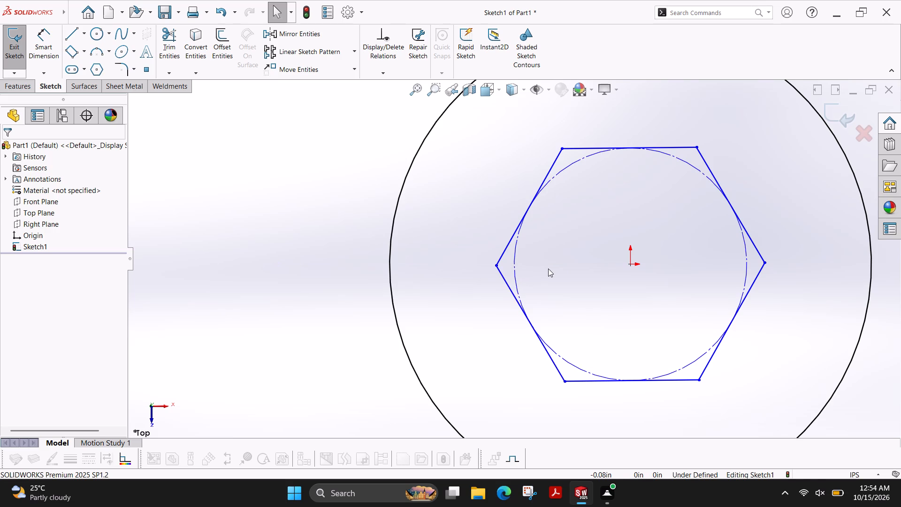
{"action": "key", "text": "ctrl+z"}
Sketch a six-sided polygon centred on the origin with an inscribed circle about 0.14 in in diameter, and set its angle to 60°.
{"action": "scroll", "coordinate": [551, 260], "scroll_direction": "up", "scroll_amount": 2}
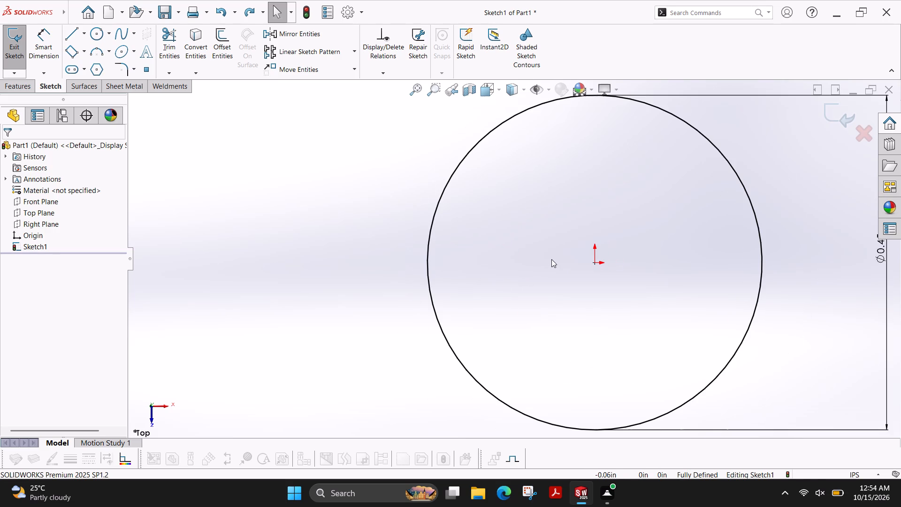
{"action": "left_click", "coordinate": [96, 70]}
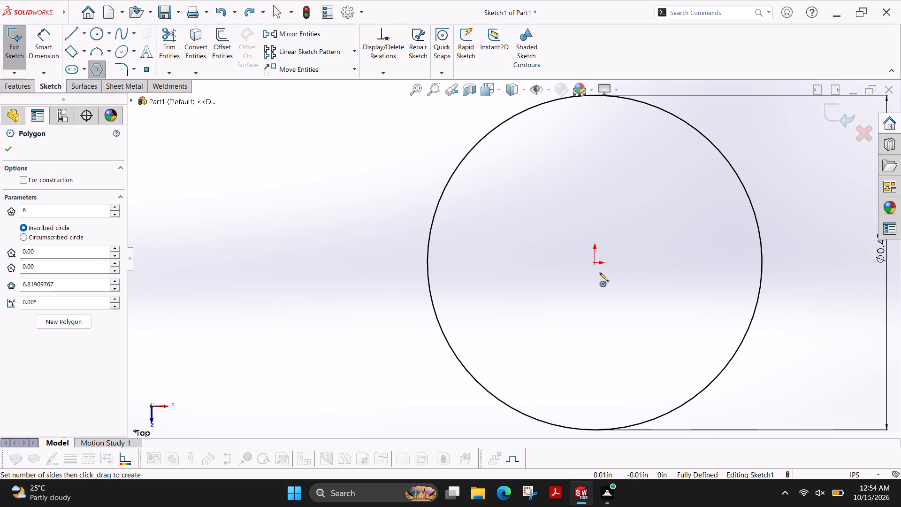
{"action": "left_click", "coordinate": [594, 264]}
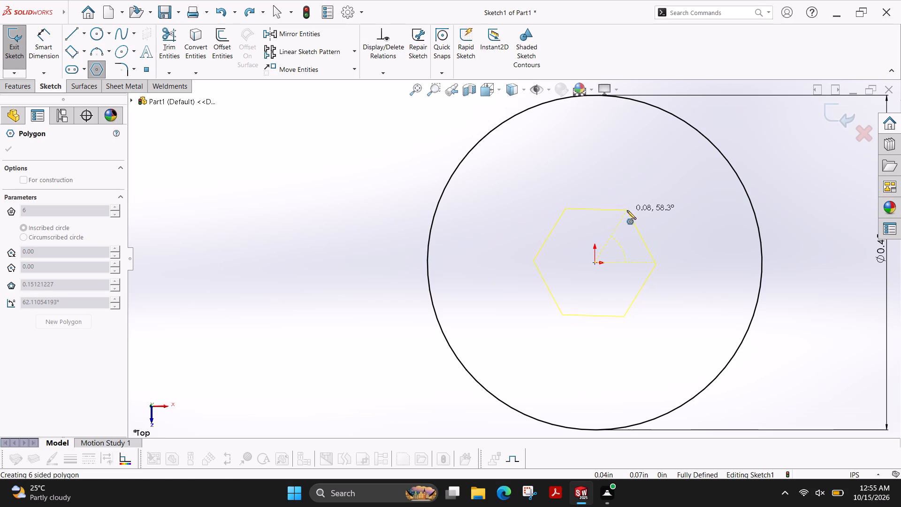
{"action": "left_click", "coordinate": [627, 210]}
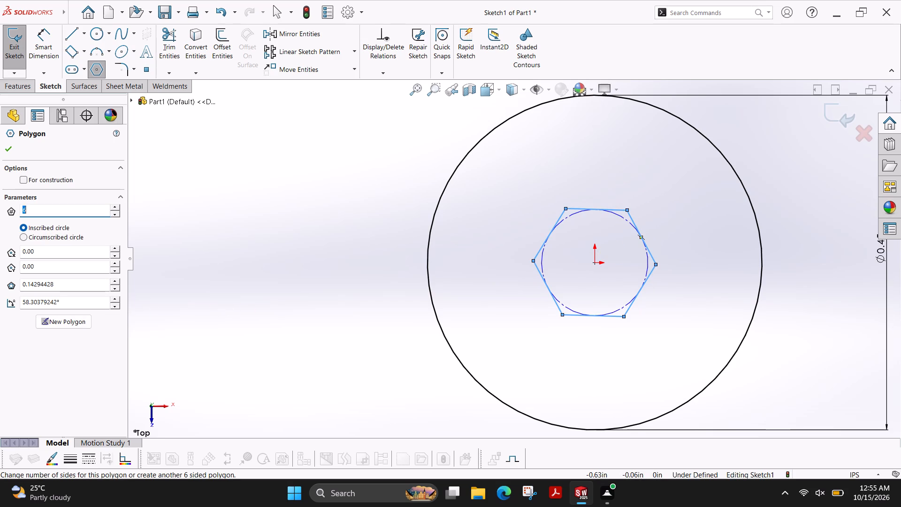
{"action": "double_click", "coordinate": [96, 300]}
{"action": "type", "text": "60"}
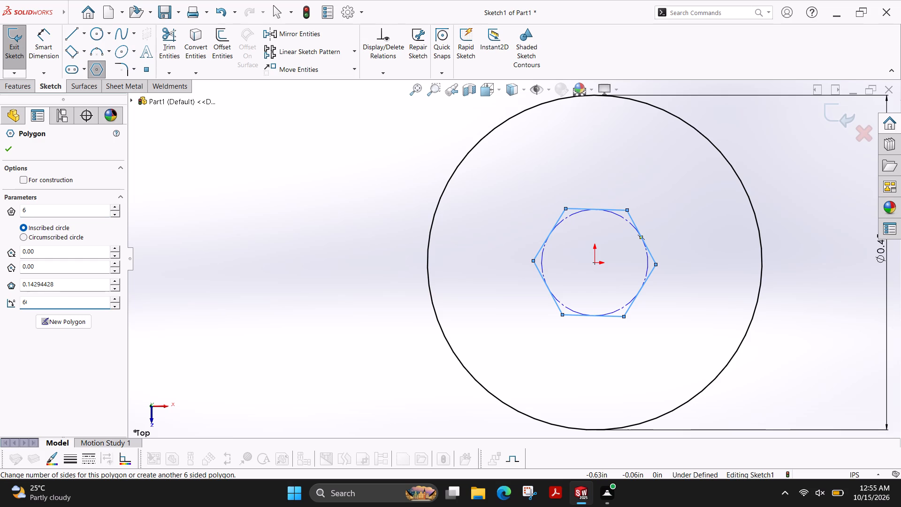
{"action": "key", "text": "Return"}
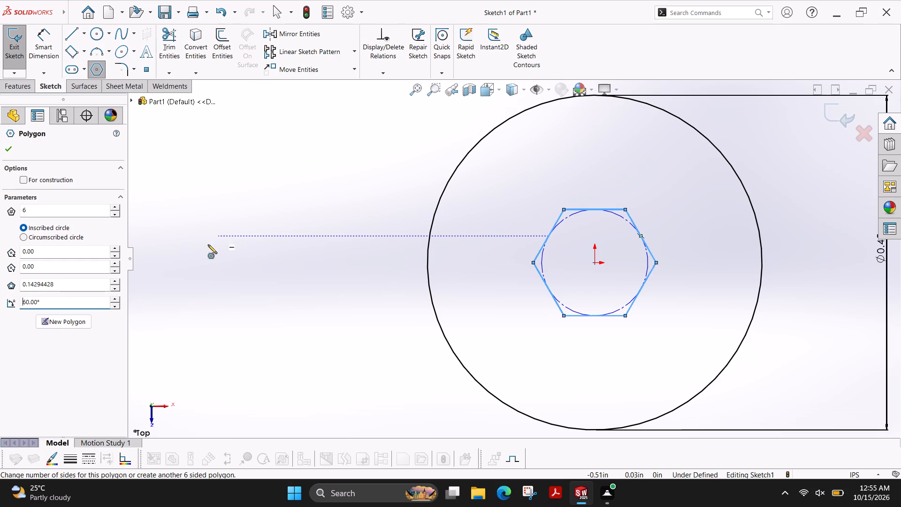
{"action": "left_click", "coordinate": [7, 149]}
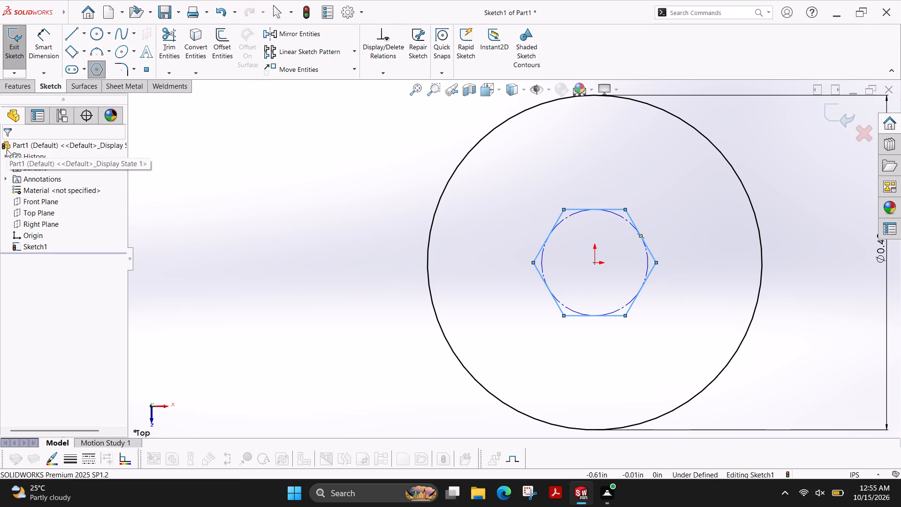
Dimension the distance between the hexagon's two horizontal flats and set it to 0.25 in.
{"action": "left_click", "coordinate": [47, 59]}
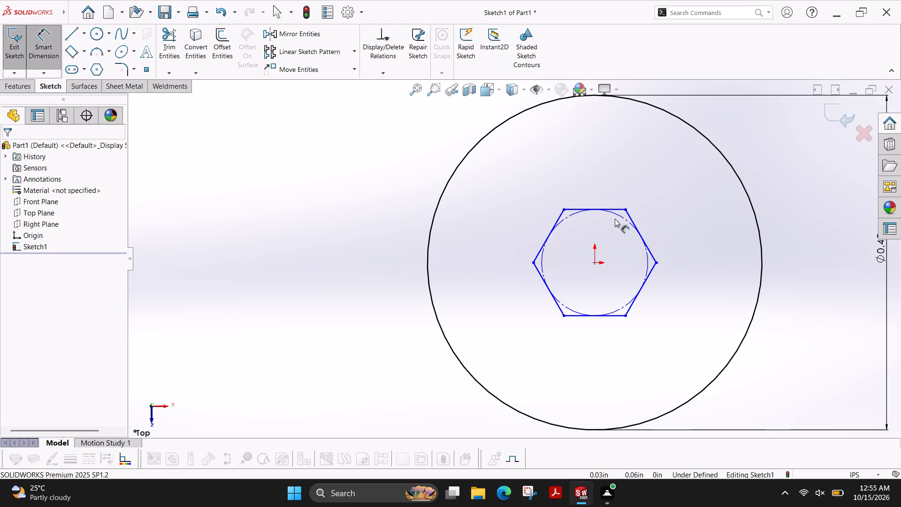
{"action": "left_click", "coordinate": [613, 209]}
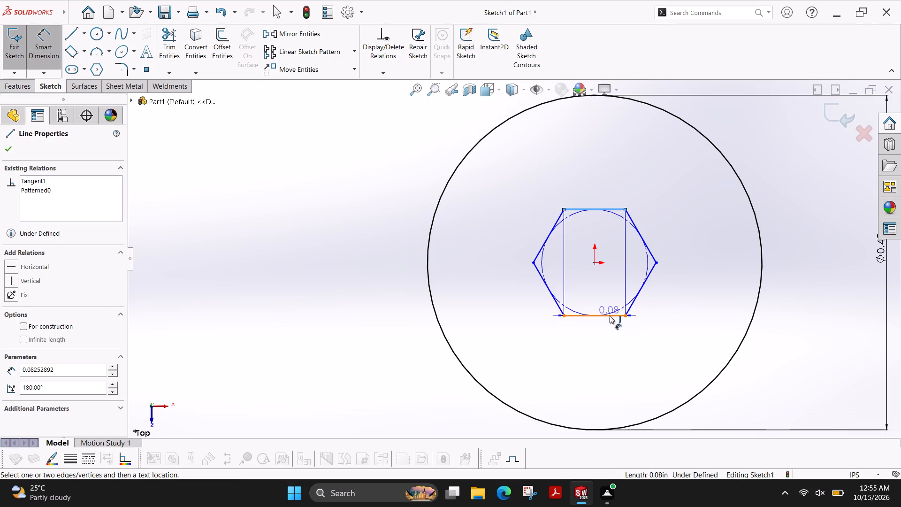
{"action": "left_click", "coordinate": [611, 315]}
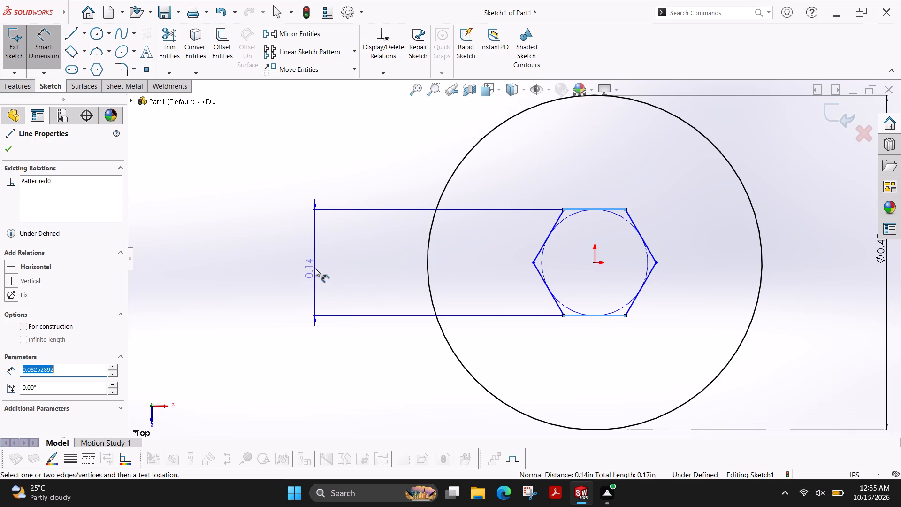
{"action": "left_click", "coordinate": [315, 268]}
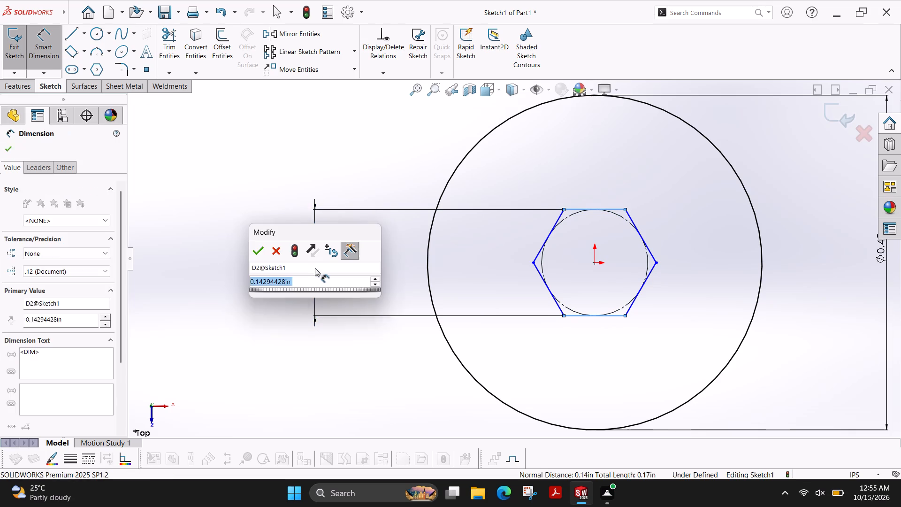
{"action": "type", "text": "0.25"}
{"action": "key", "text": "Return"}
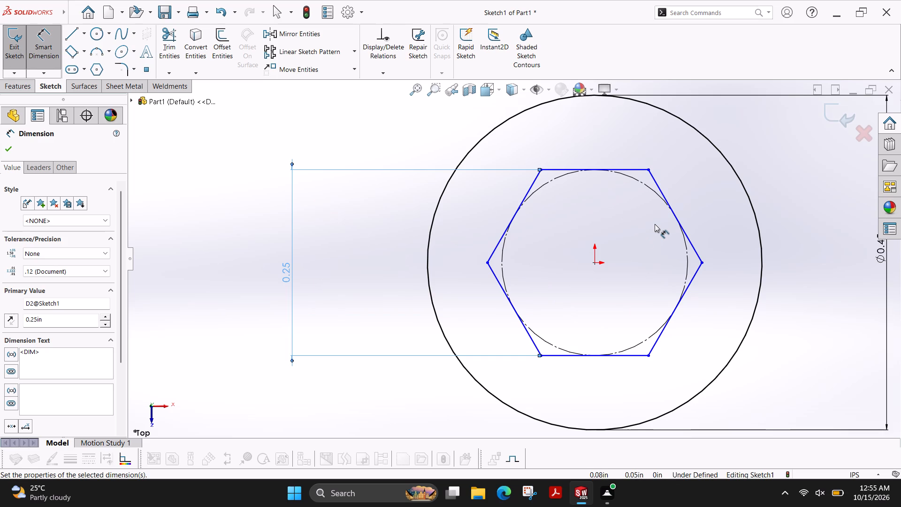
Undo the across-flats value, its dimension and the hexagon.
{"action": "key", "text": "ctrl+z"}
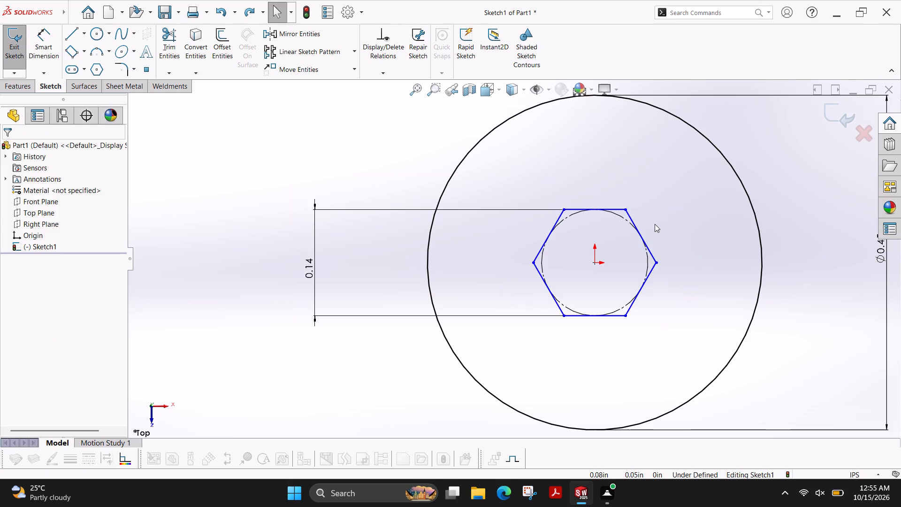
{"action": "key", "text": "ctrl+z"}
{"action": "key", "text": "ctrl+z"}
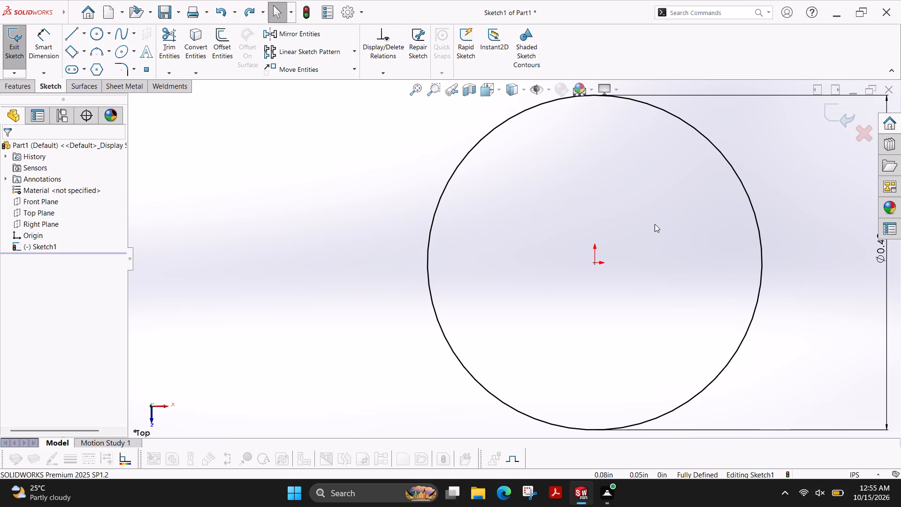
Extrude the 0.45 in circle as a blind boss to a depth of 0.45 in.
{"action": "scroll", "coordinate": [655, 224], "scroll_direction": "down", "scroll_amount": 2}
{"action": "scroll", "coordinate": [655, 224], "scroll_direction": "up", "scroll_amount": 5}
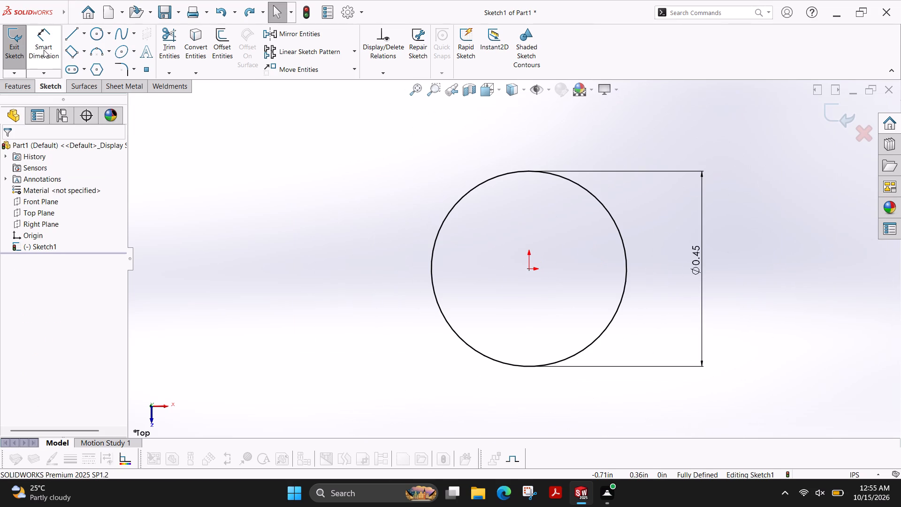
{"action": "left_click", "coordinate": [15, 85]}
{"action": "left_click", "coordinate": [14, 36]}
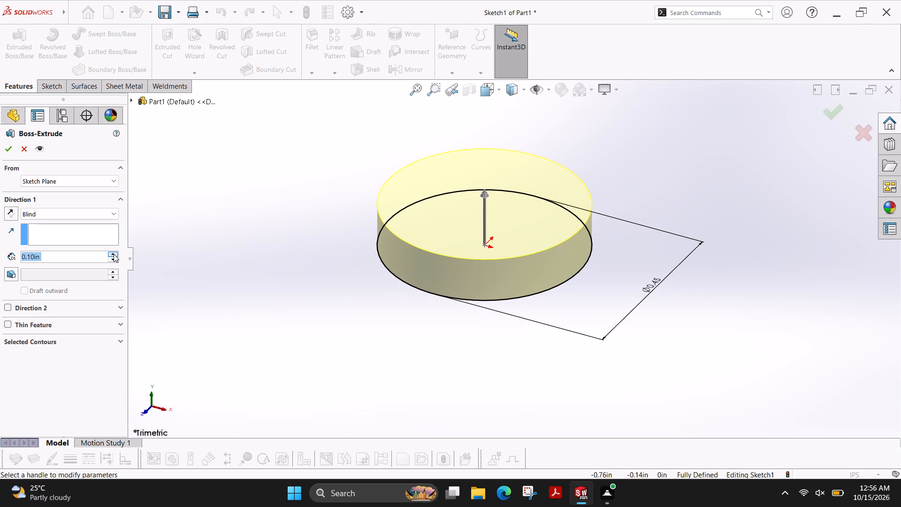
{"action": "double_click", "coordinate": [79, 260]}
{"action": "type", "text": "0.45"}
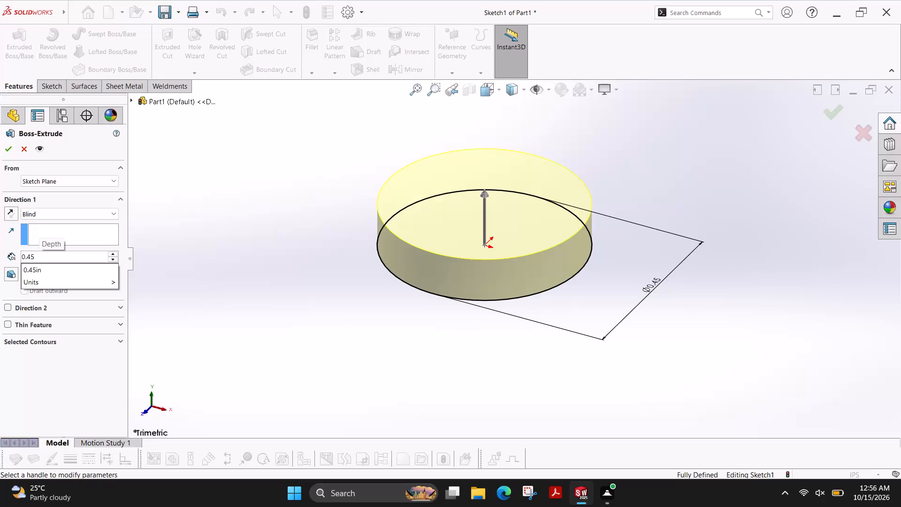
{"action": "key", "text": "Return"}
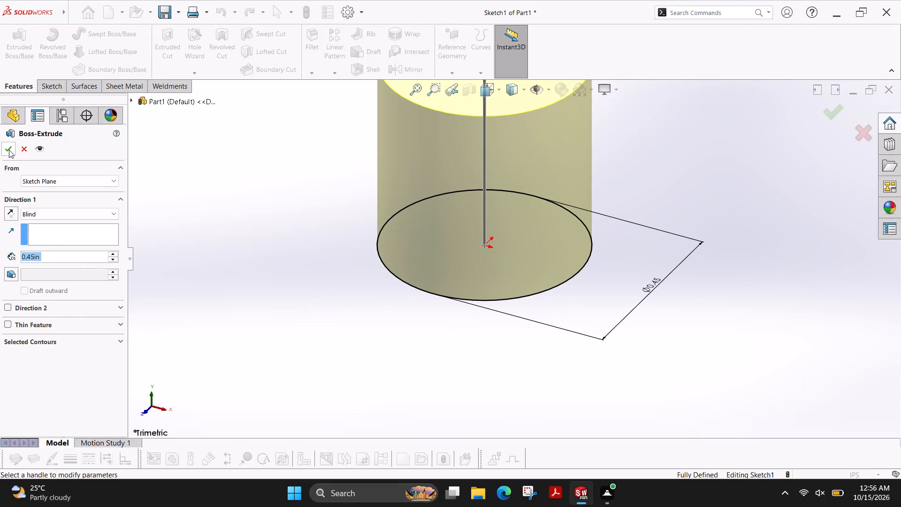
{"action": "left_click", "coordinate": [9, 150]}
Start a new sketch on the top face of the extruded cylinder.
{"action": "scroll", "coordinate": [351, 235], "scroll_direction": "up", "scroll_amount": 3}
{"action": "scroll", "coordinate": [474, 175], "scroll_direction": "up", "scroll_amount": 2}
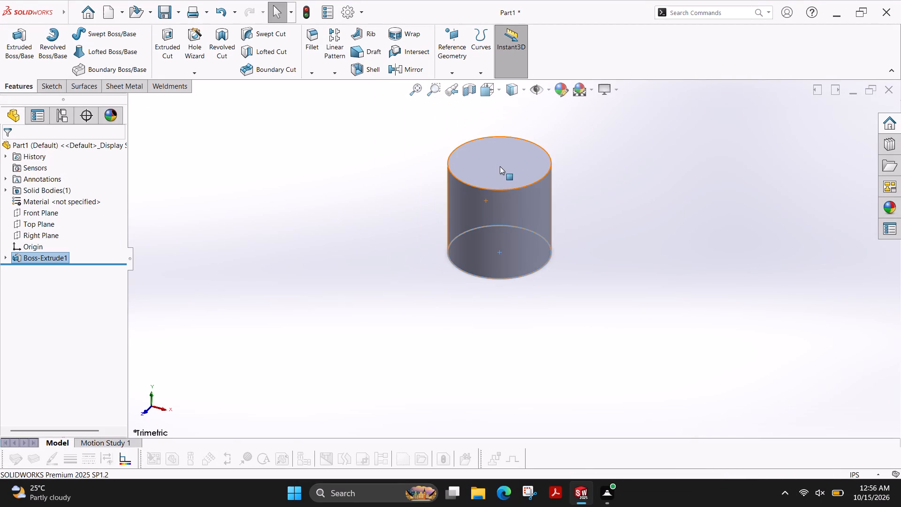
{"action": "scroll", "coordinate": [500, 166], "scroll_direction": "down", "scroll_amount": 1}
{"action": "left_click", "coordinate": [500, 173]}
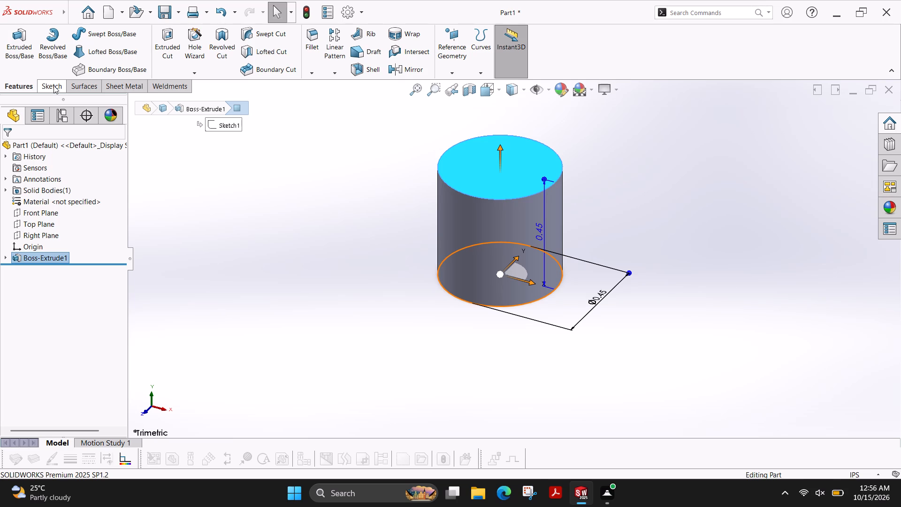
{"action": "left_click", "coordinate": [53, 85]}
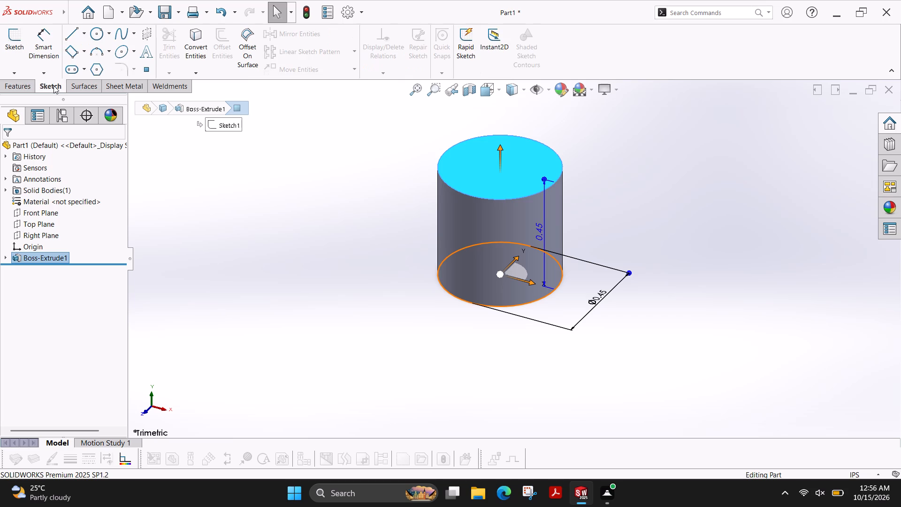
{"action": "left_click", "coordinate": [14, 46]}
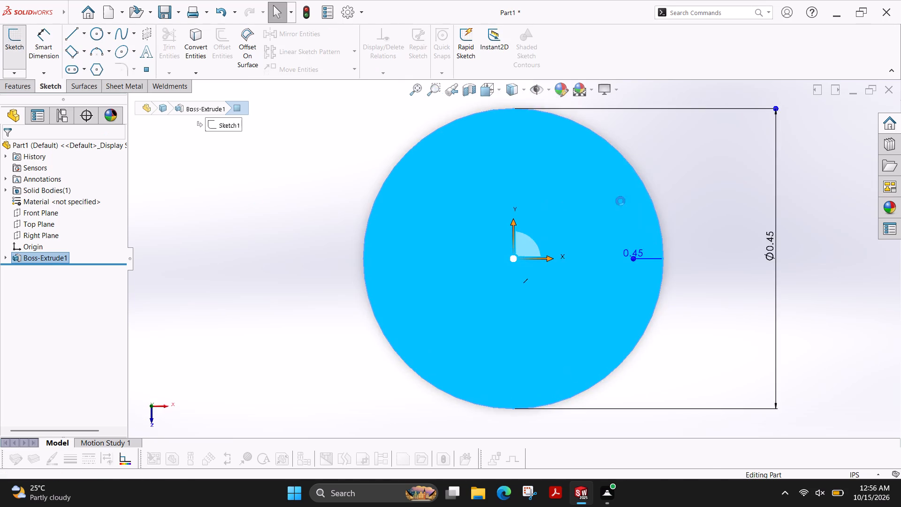
{"action": "scroll", "coordinate": [624, 201], "scroll_direction": "down", "scroll_amount": 2}
{"action": "scroll", "coordinate": [621, 201], "scroll_direction": "up", "scroll_amount": 4}
{"action": "key", "text": "Escape"}
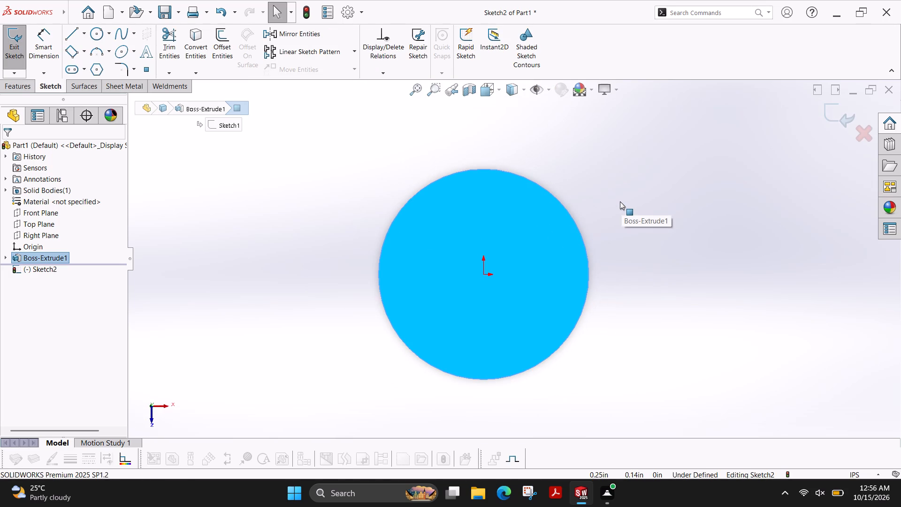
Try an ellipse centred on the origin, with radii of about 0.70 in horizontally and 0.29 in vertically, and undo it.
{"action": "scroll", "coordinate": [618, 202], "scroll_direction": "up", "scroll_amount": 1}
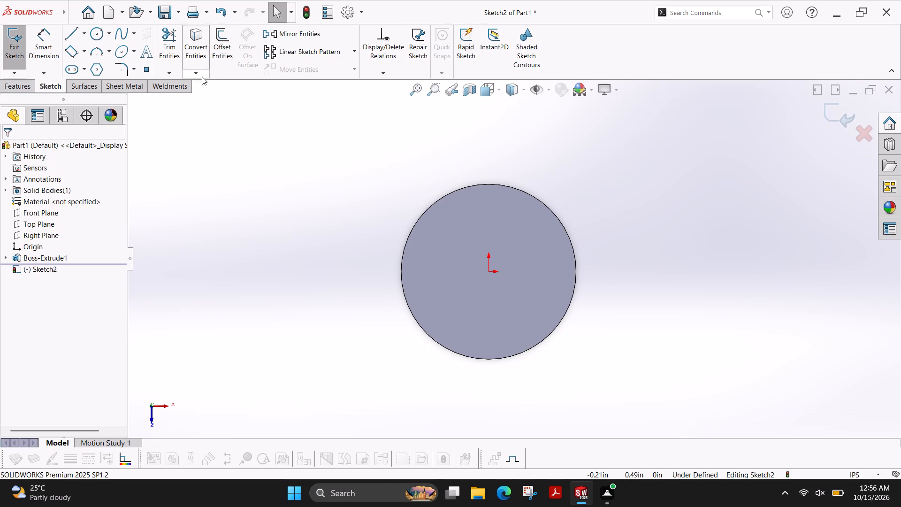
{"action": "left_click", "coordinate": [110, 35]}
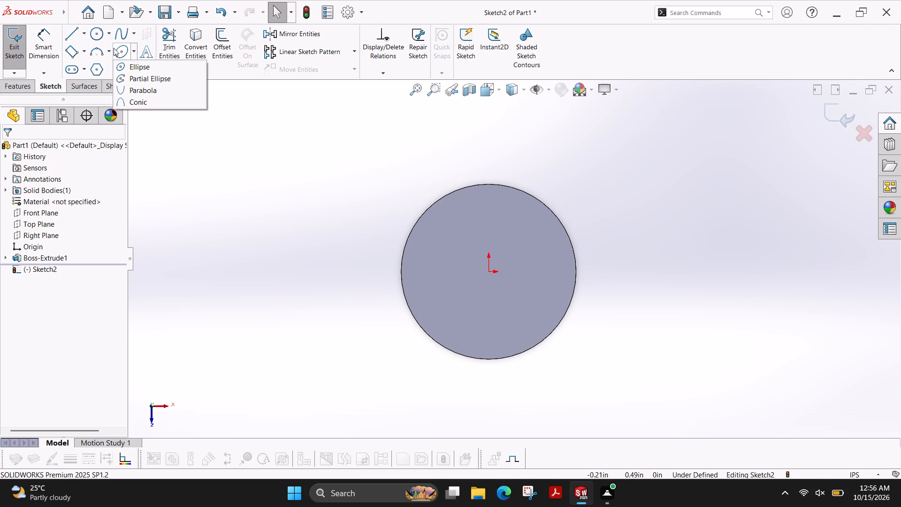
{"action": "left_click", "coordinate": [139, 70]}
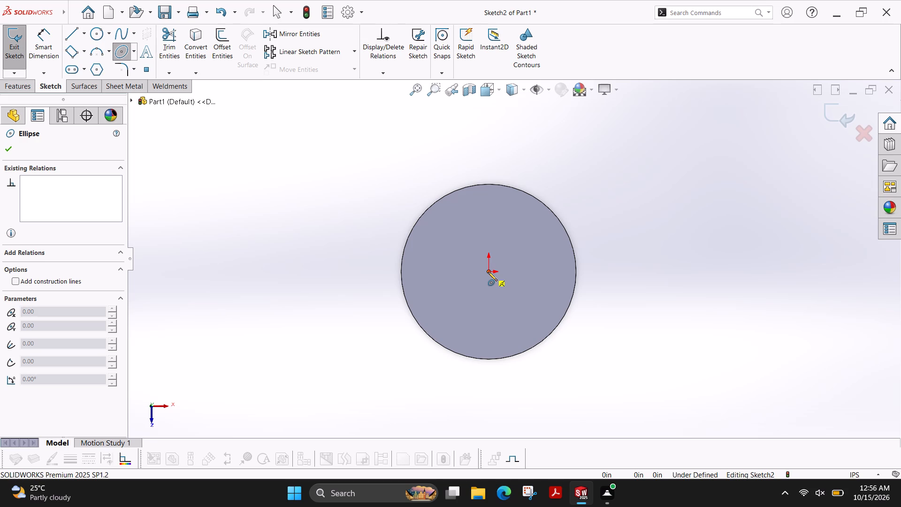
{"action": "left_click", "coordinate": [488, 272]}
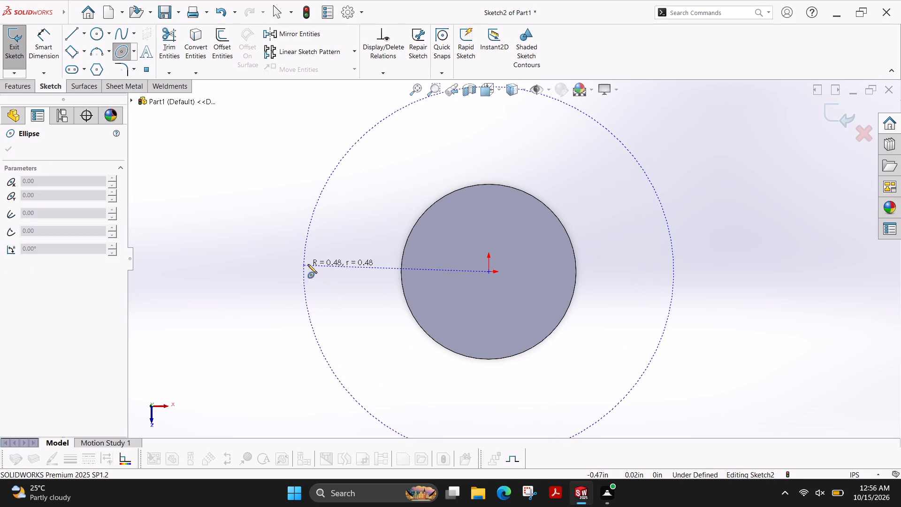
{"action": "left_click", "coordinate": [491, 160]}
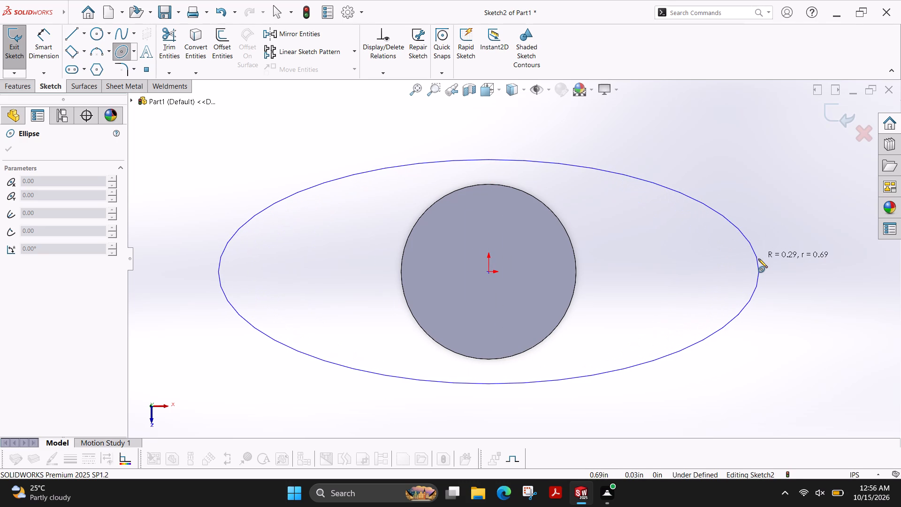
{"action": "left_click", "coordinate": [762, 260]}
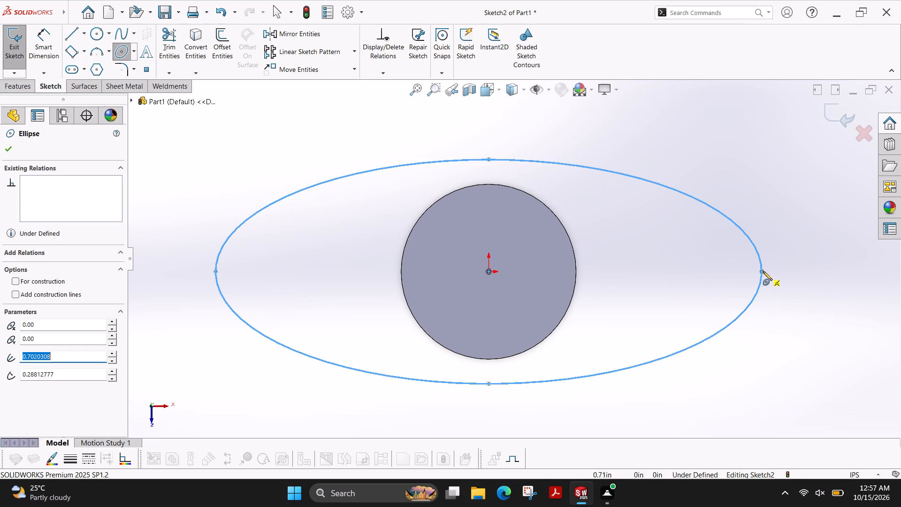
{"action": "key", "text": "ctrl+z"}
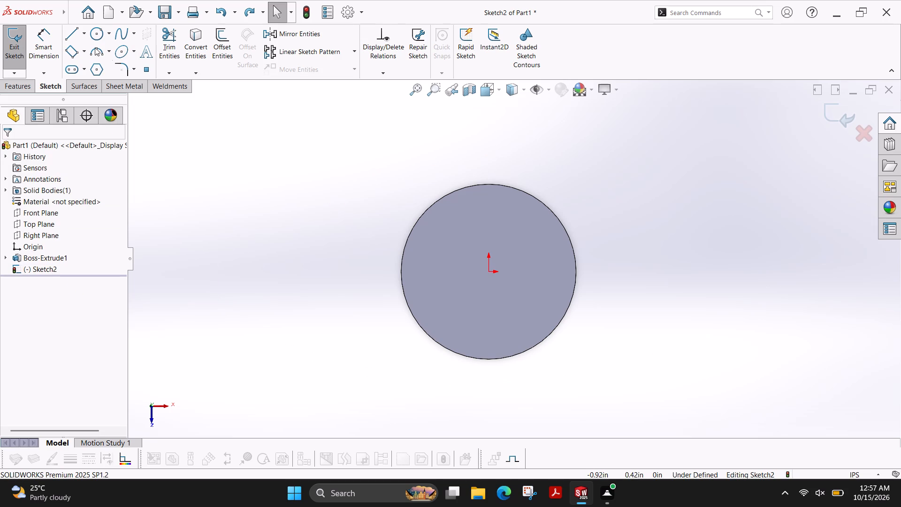
Sketch an ellipse centred on the origin, with radii of about 0.63 in horizontally and 0.28 in vertically.
{"action": "left_click", "coordinate": [126, 56]}
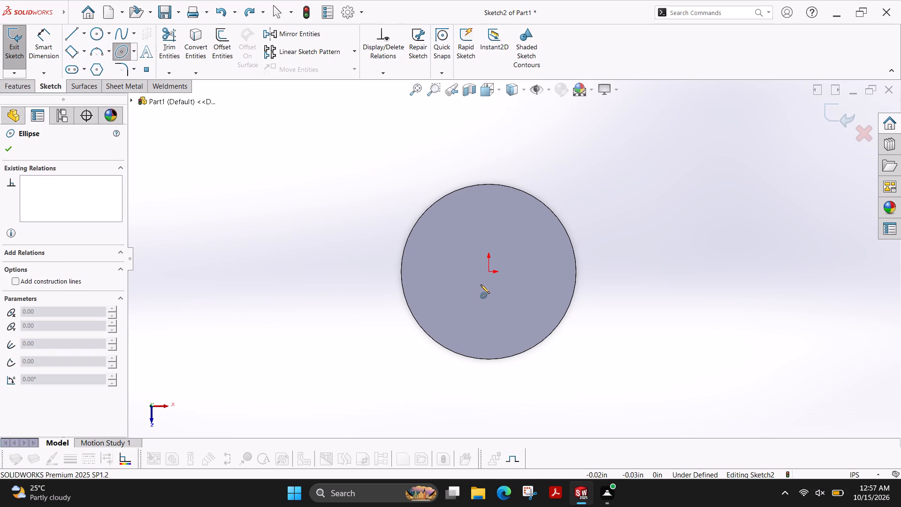
{"action": "left_click", "coordinate": [489, 271]}
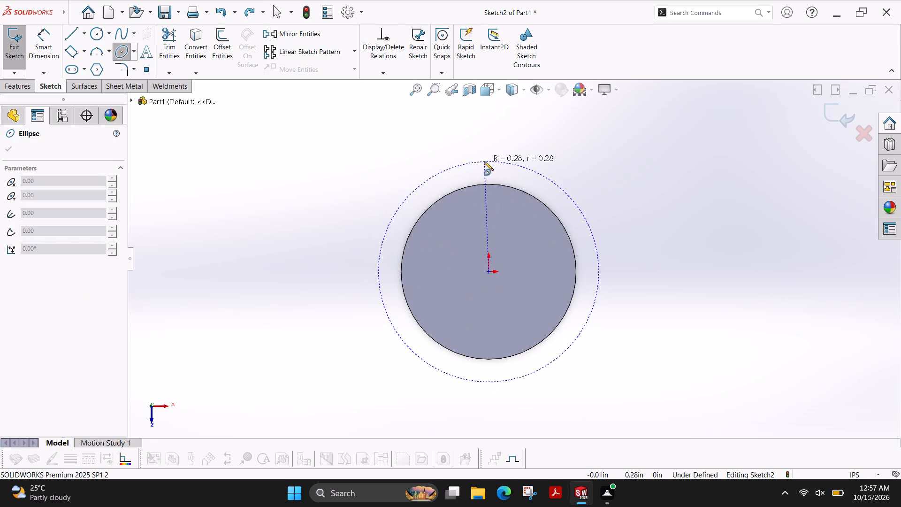
{"action": "left_click", "coordinate": [489, 161]}
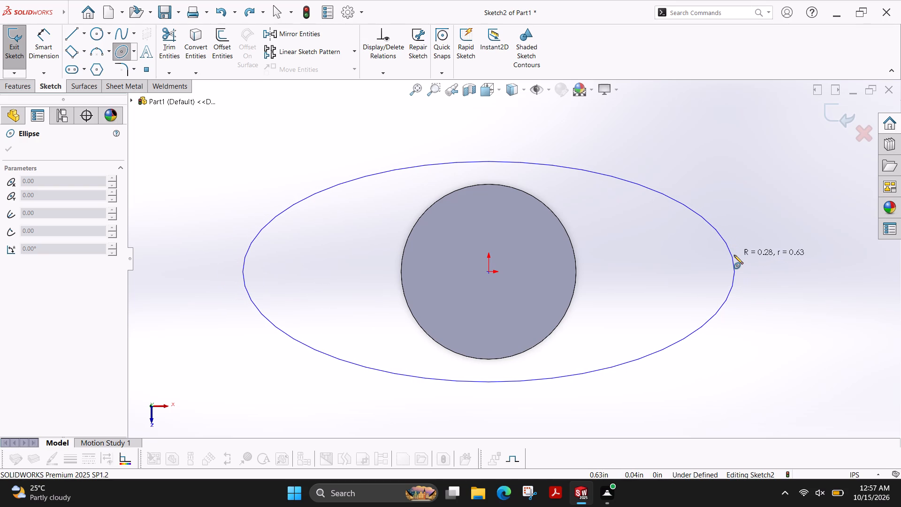
{"action": "left_click", "coordinate": [734, 255]}
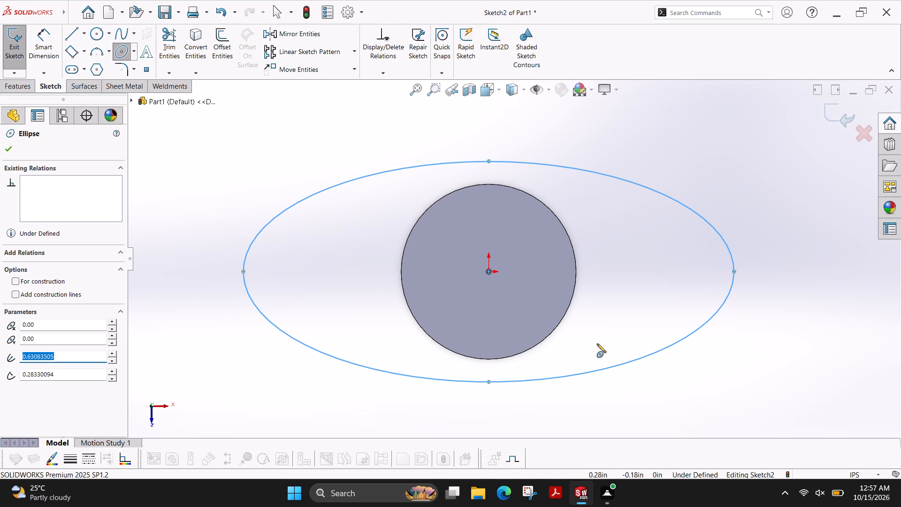
{"action": "key", "text": "Escape"}
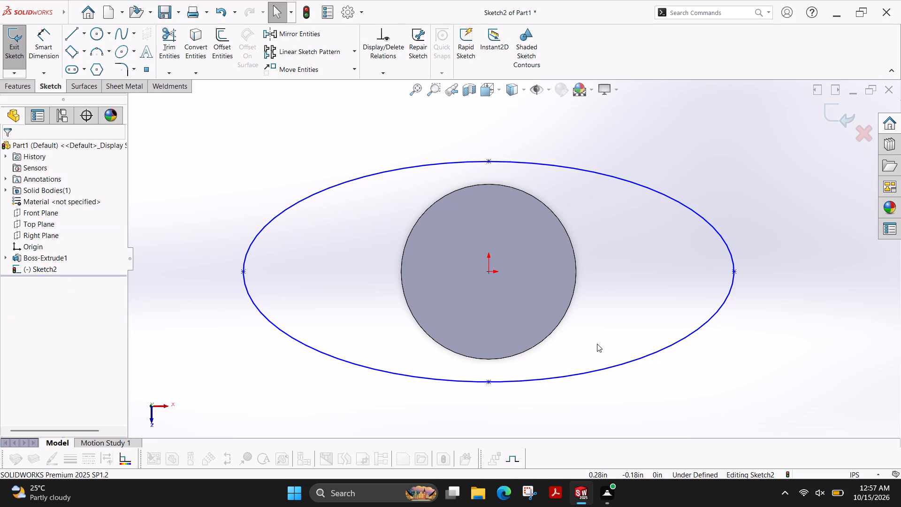
Dimension the ellipse's full height between its upper and lower axis points and set it to 0.5 in.
{"action": "left_click", "coordinate": [49, 50]}
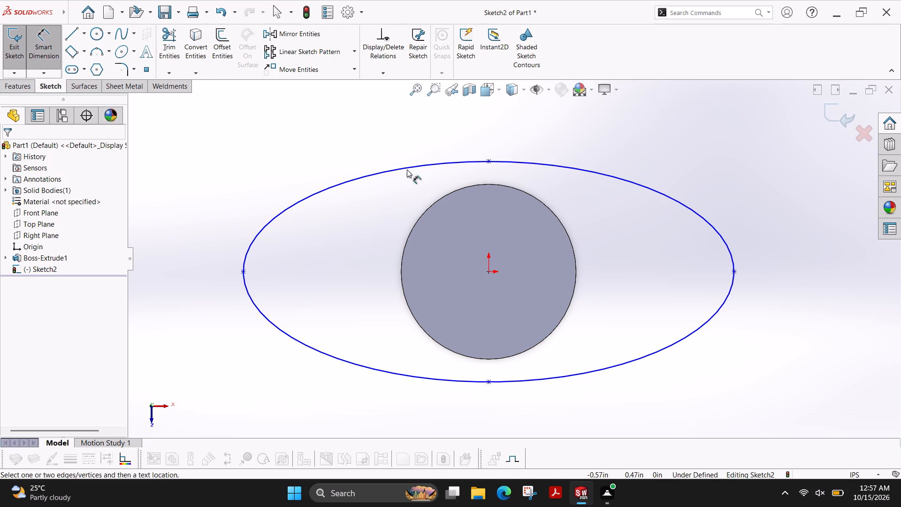
{"action": "left_click", "coordinate": [489, 162]}
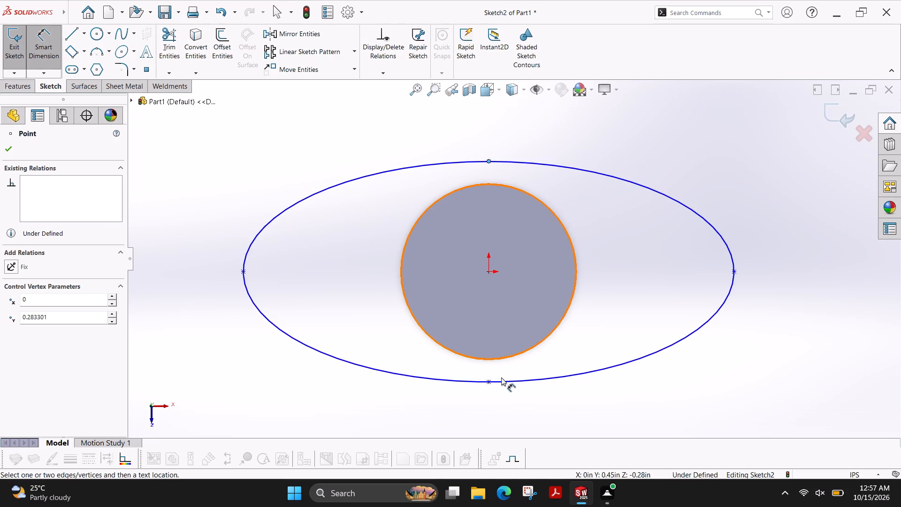
{"action": "left_click", "coordinate": [489, 382]}
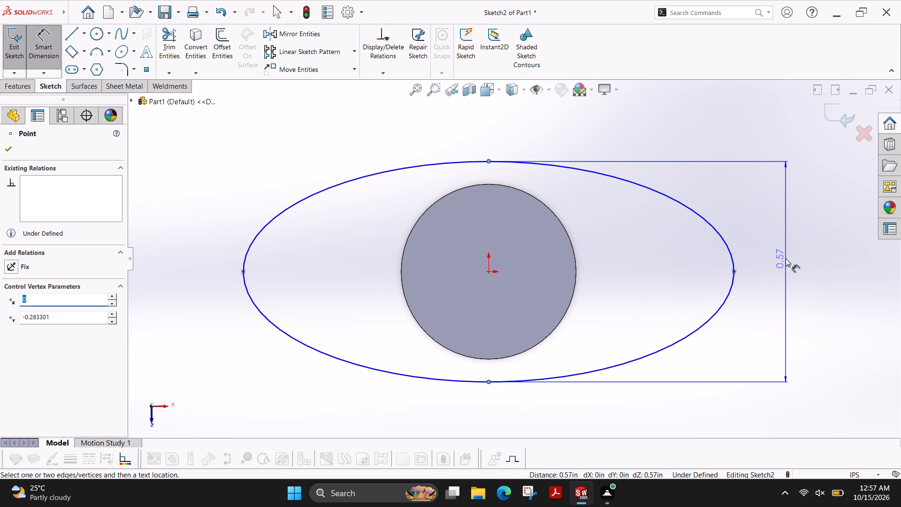
{"action": "left_click", "coordinate": [786, 258]}
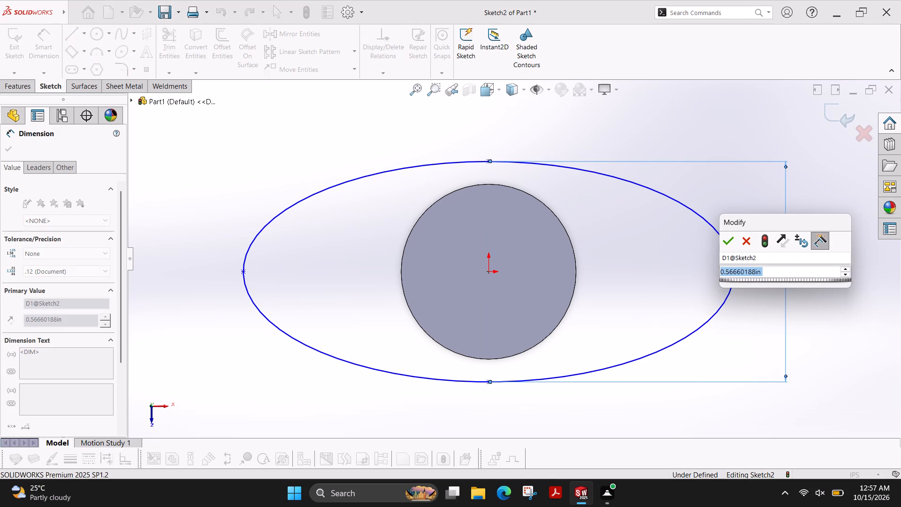
{"action": "type", "text": "0.5"}
{"action": "key", "text": "Return"}
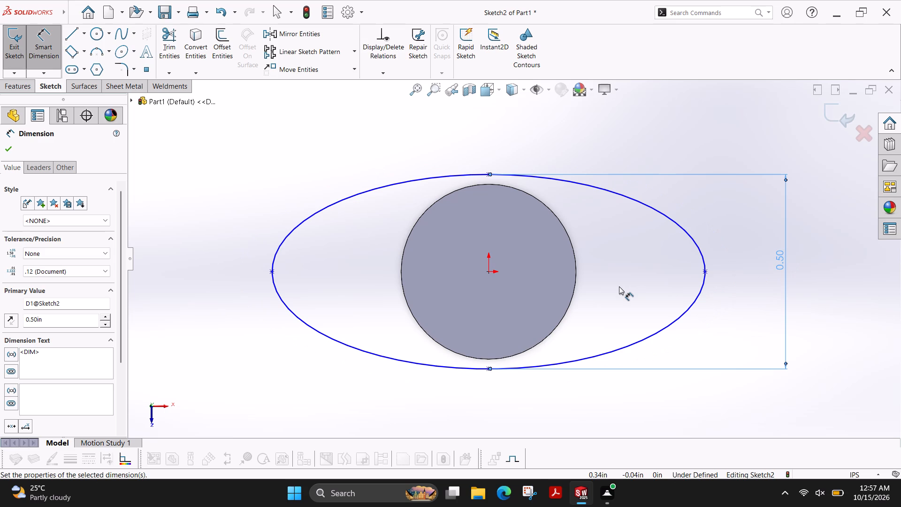
Draw a horizontal midpoint construction line centred on the origin, extending about 0.9 in to each side, past the ellipse.
{"action": "left_click", "coordinate": [75, 38]}
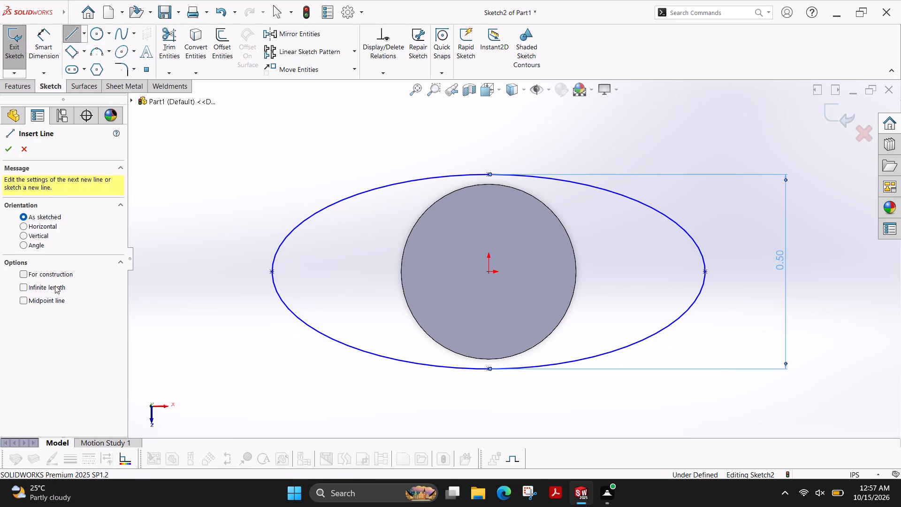
{"action": "left_click", "coordinate": [51, 303]}
{"action": "left_click", "coordinate": [57, 276]}
{"action": "left_click", "coordinate": [488, 271]}
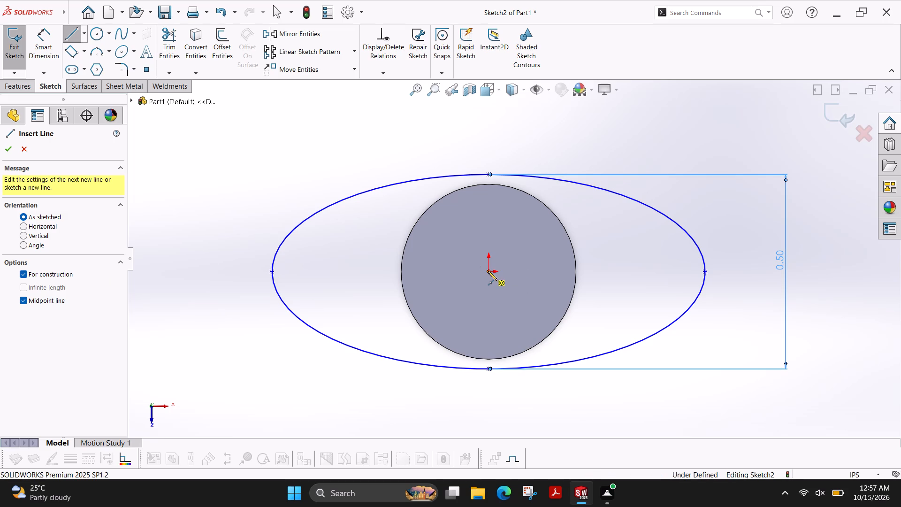
{"action": "left_click", "coordinate": [838, 273]}
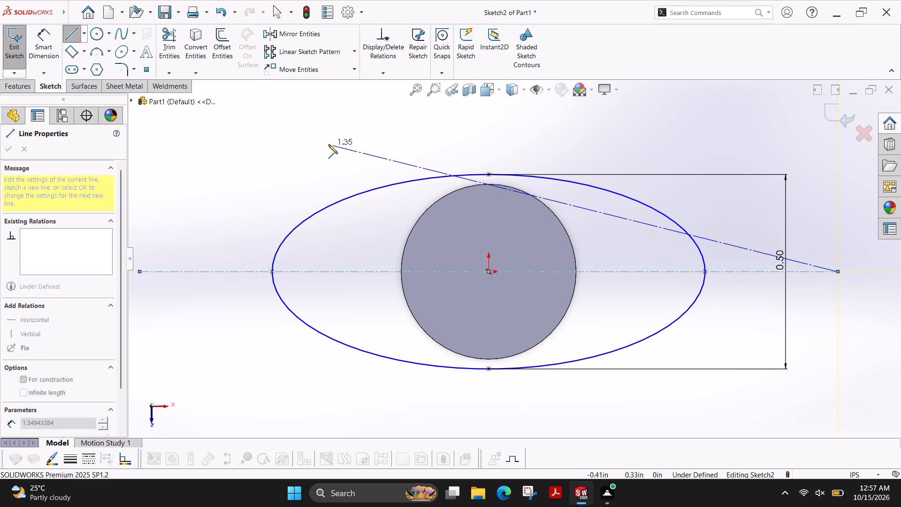
{"action": "key", "text": "Escape"}
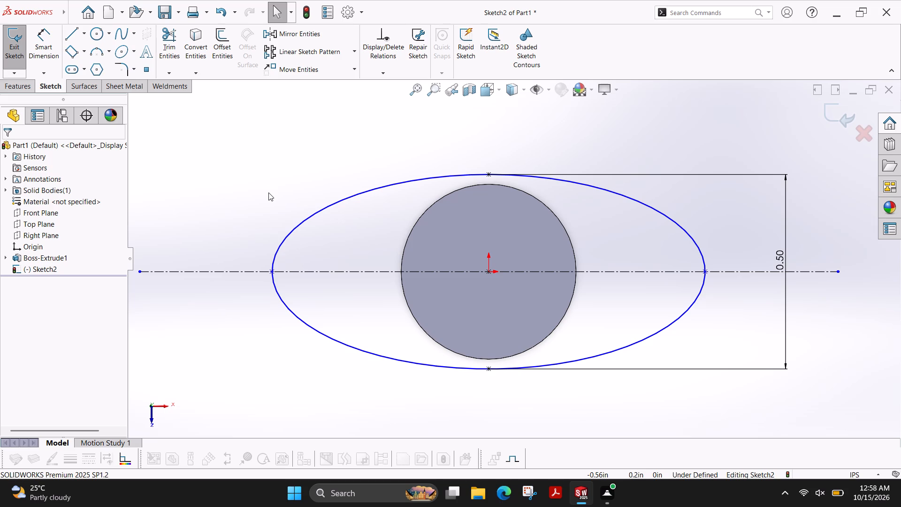
{"action": "left_click", "coordinate": [51, 41]}
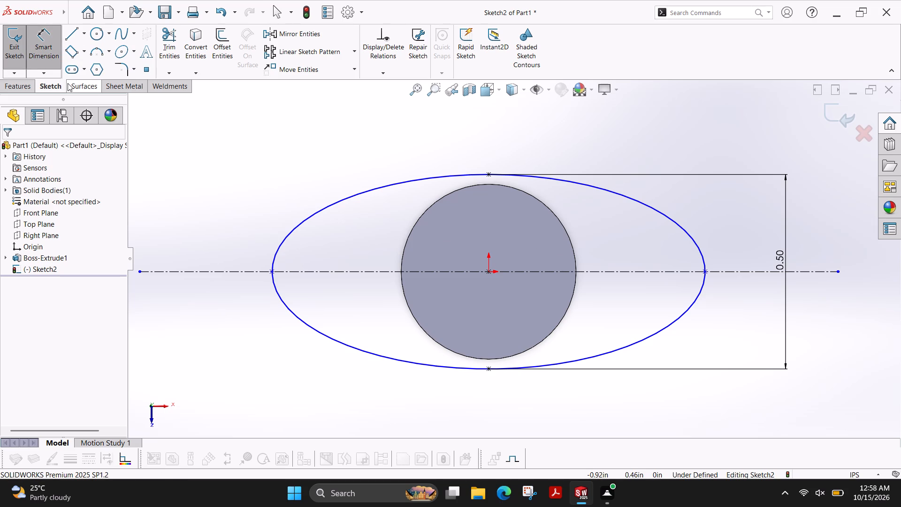
{"action": "key", "text": "Escape"}
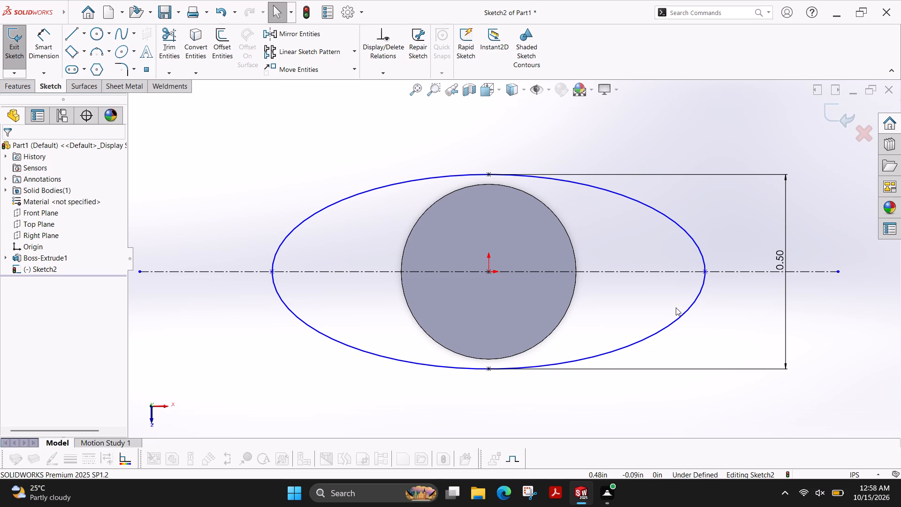
Sketch two circles of about 0.05 in radius on the construction line, inside the ellipse, about 0.44 in either side of the origin.
{"action": "left_click", "coordinate": [95, 34]}
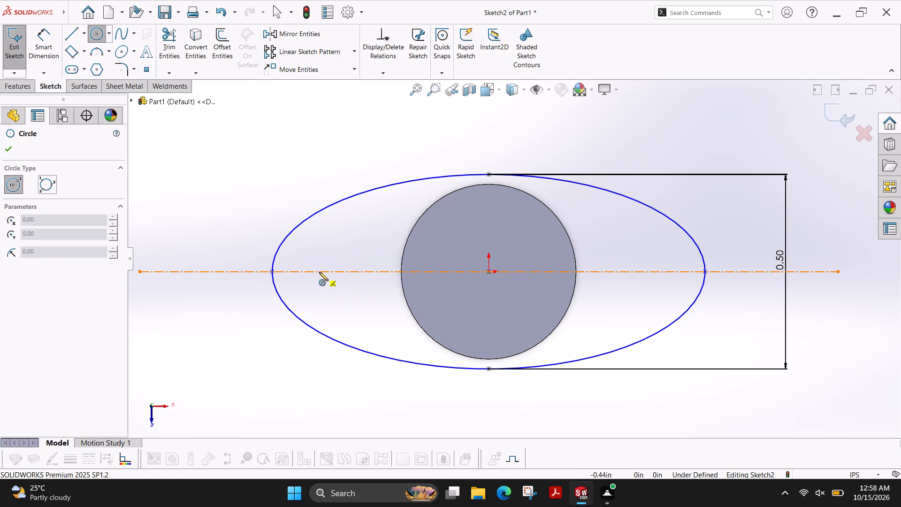
{"action": "left_click", "coordinate": [319, 272]}
{"action": "left_click", "coordinate": [333, 259]}
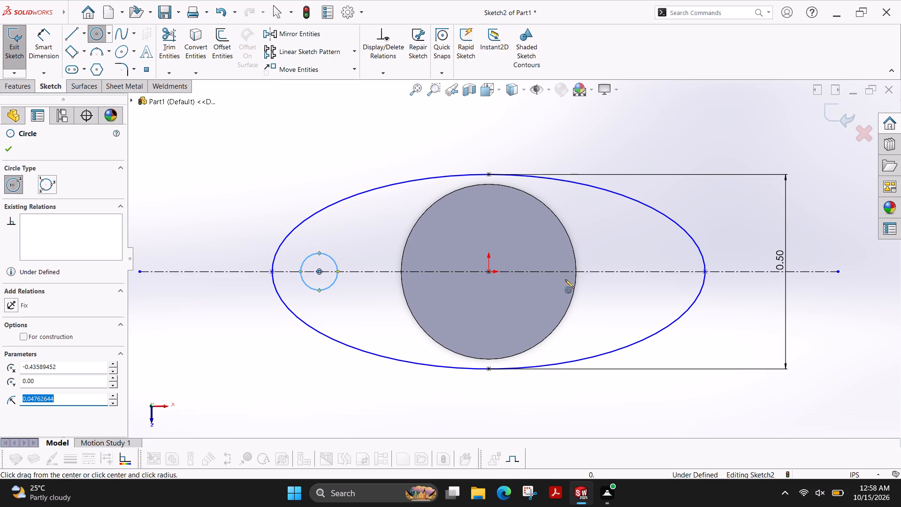
{"action": "left_click", "coordinate": [663, 273]}
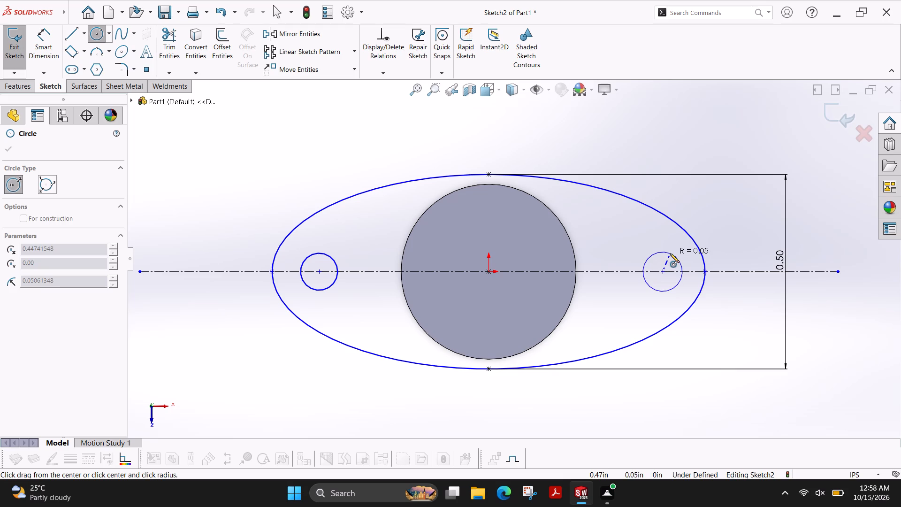
{"action": "left_click", "coordinate": [670, 253]}
Dimension the diameter of the small circle left of the origin and set it to 0.125 in.
{"action": "left_click", "coordinate": [51, 43]}
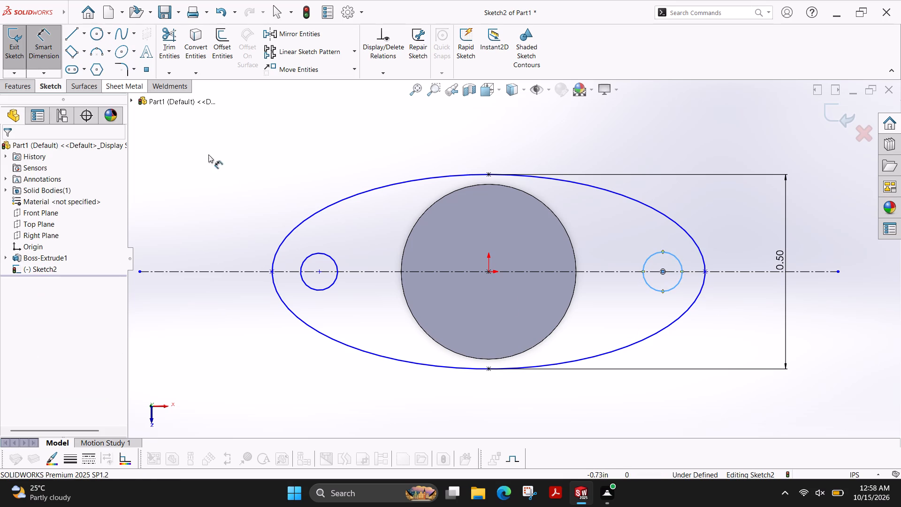
{"action": "left_click", "coordinate": [311, 256]}
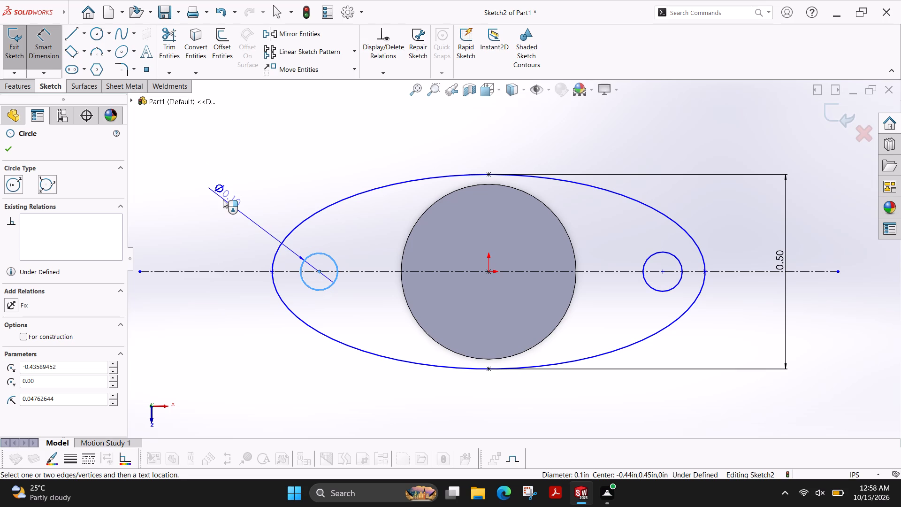
{"action": "left_click", "coordinate": [223, 200]}
{"action": "type", "text": "0."}
{"action": "type", "text": "125"}
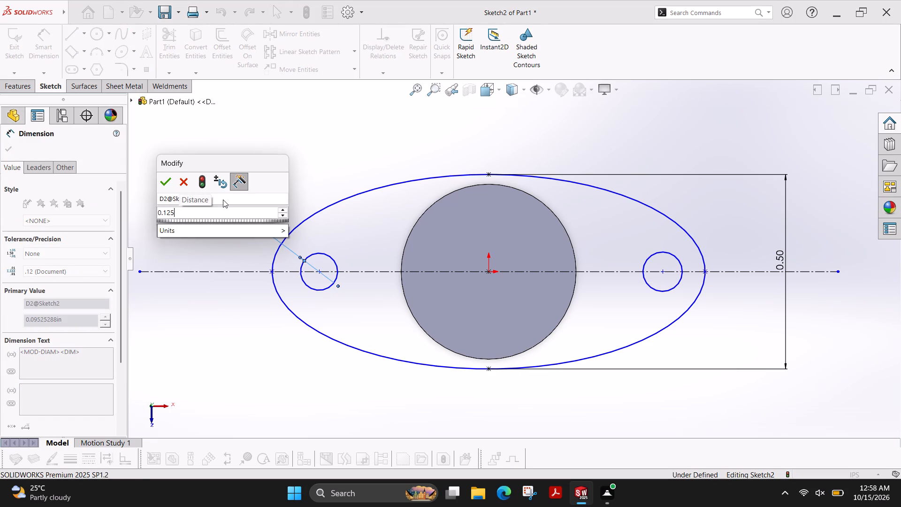
{"action": "key", "text": "Return"}
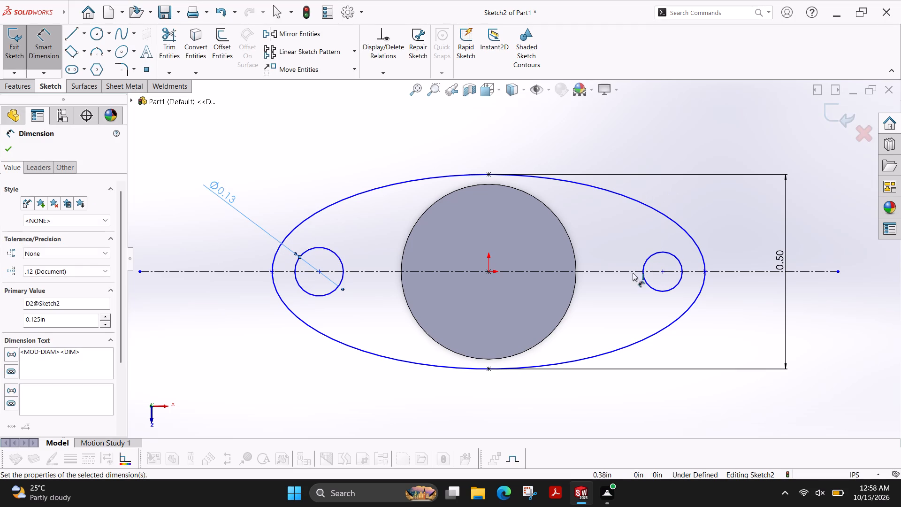
Dimension the diameter of the small circle right of the origin and set it to 0.125 in.
{"action": "left_click", "coordinate": [676, 259]}
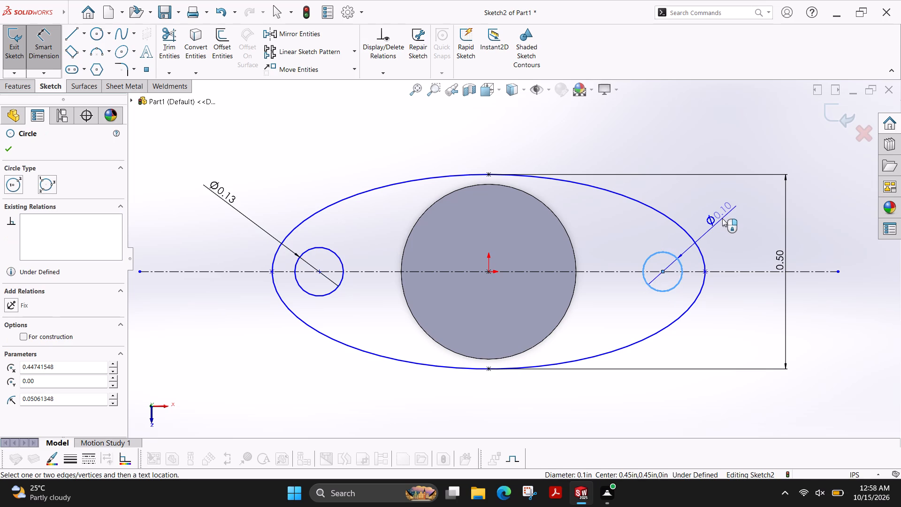
{"action": "left_click", "coordinate": [722, 218]}
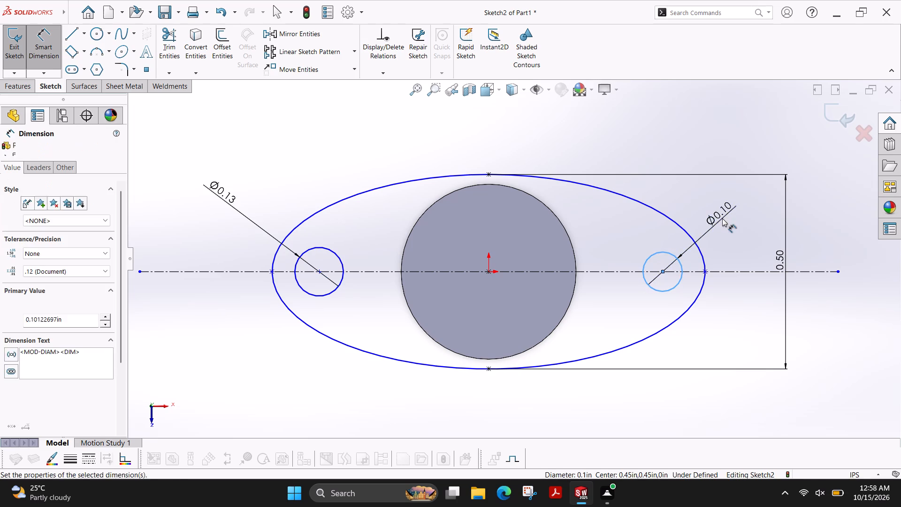
{"action": "type", "text": "0."}
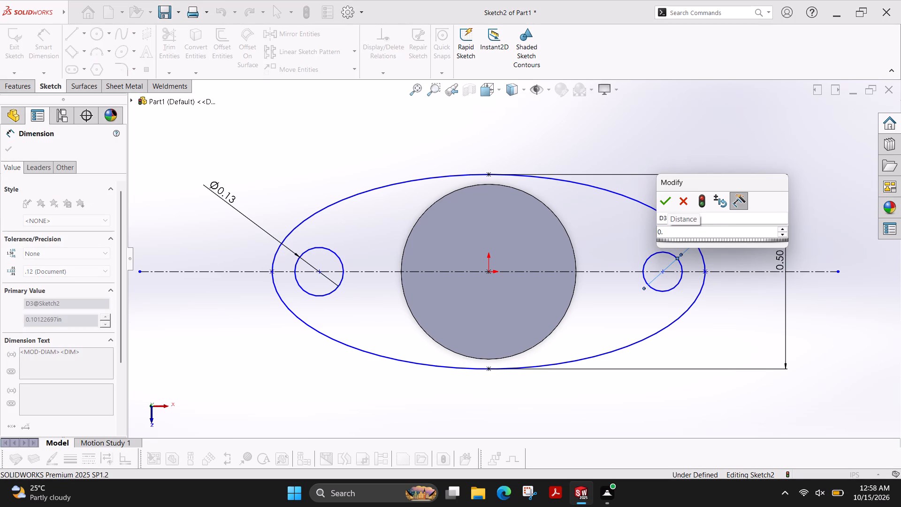
{"action": "type", "text": "125"}
{"action": "key", "text": "Return"}
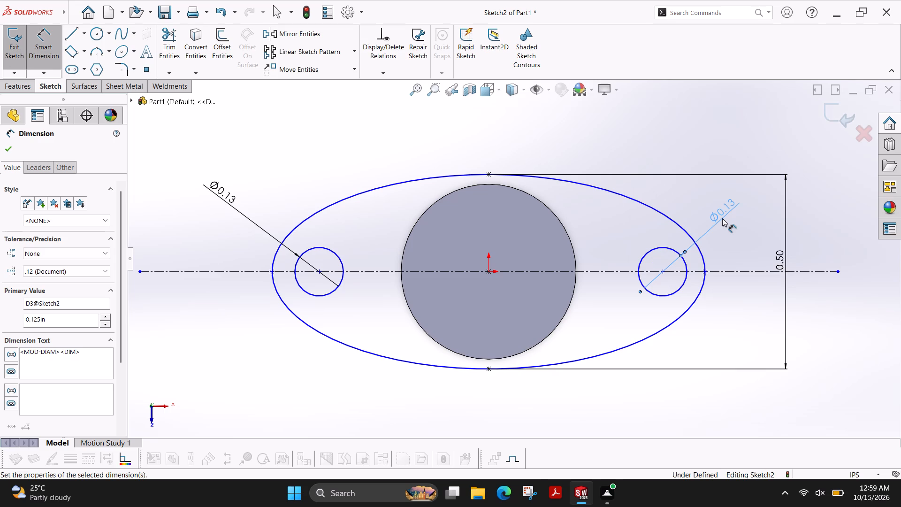
Dimension the distance from the ellipse's left vertex to the left hole's centre and set it to 0.175 in.
{"action": "left_click", "coordinate": [271, 272]}
{"action": "left_click", "coordinate": [319, 272]}
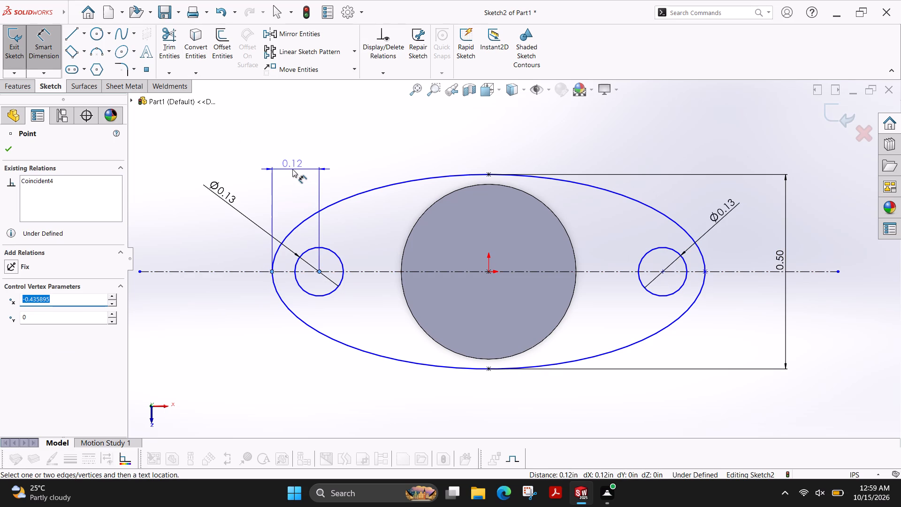
{"action": "left_click", "coordinate": [292, 169]}
{"action": "key", "text": "0"}
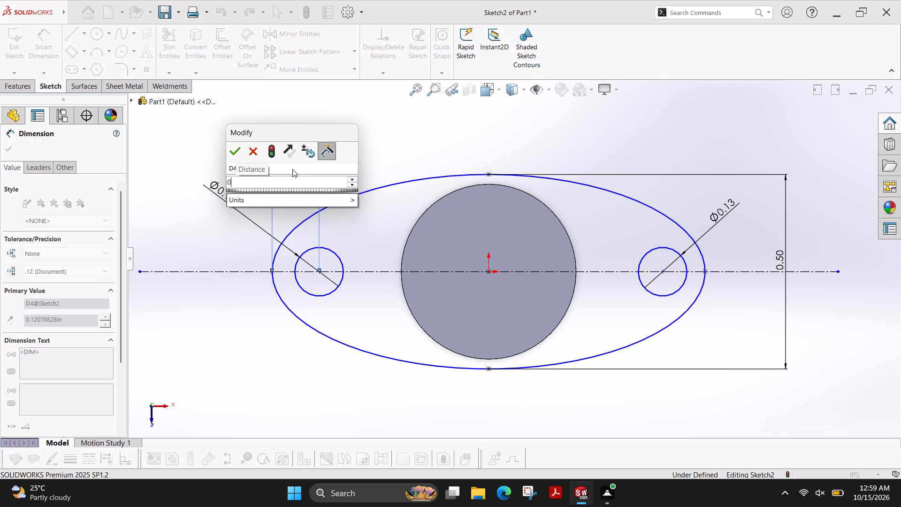
{"action": "type", "text": ".175"}
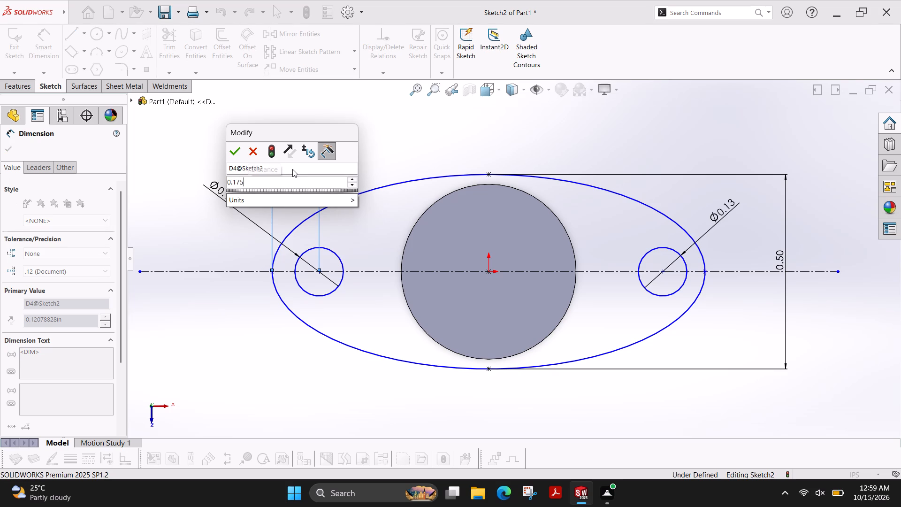
{"action": "key", "text": "Return"}
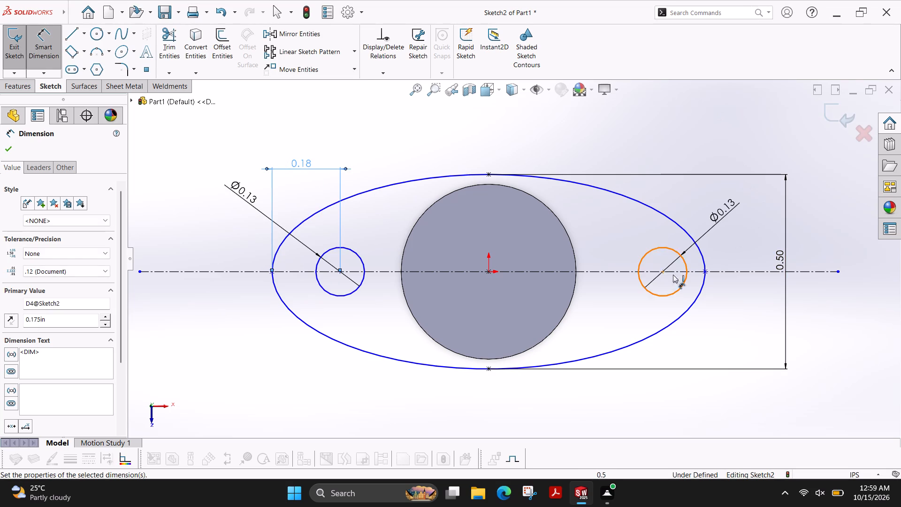
Dimension the distance from the right hole's centre to the ellipse's right vertex and set it to 0.175 in.
{"action": "left_click", "coordinate": [663, 272]}
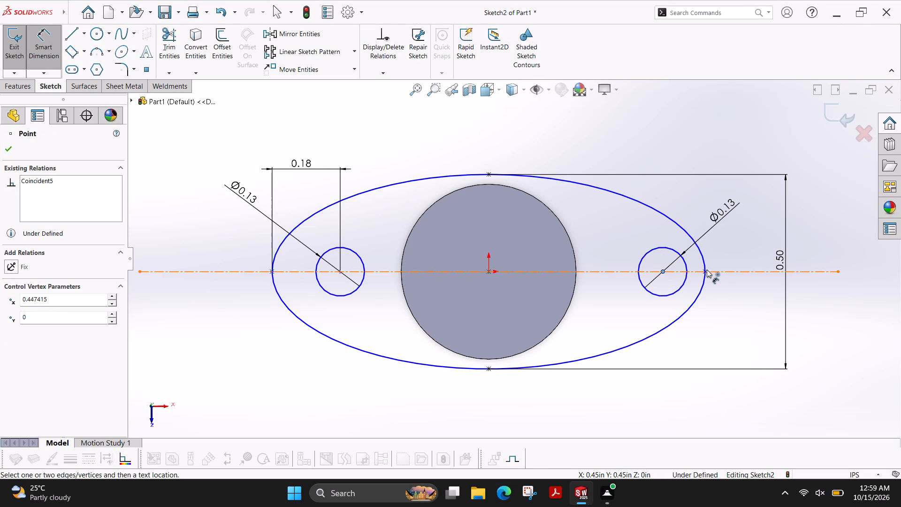
{"action": "left_click", "coordinate": [705, 271]}
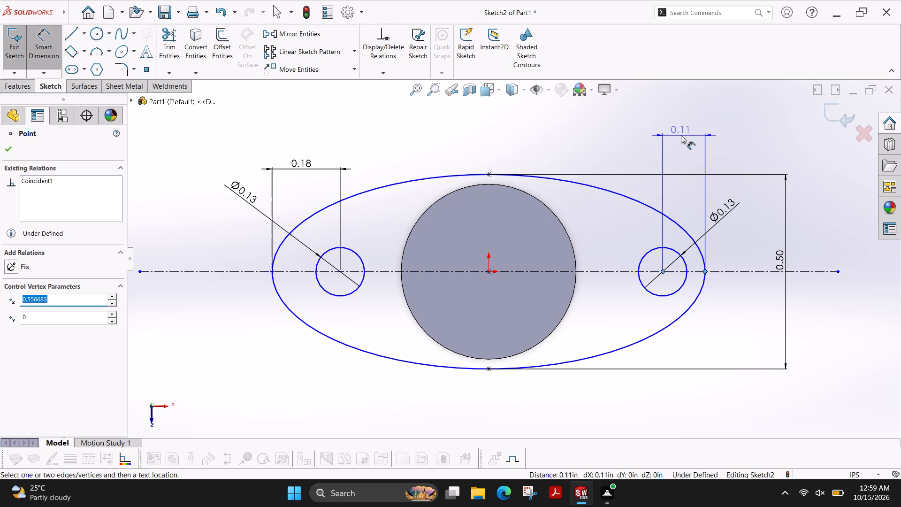
{"action": "left_click", "coordinate": [681, 135]}
{"action": "type", "text": "0.17"}
{"action": "key", "text": "5"}
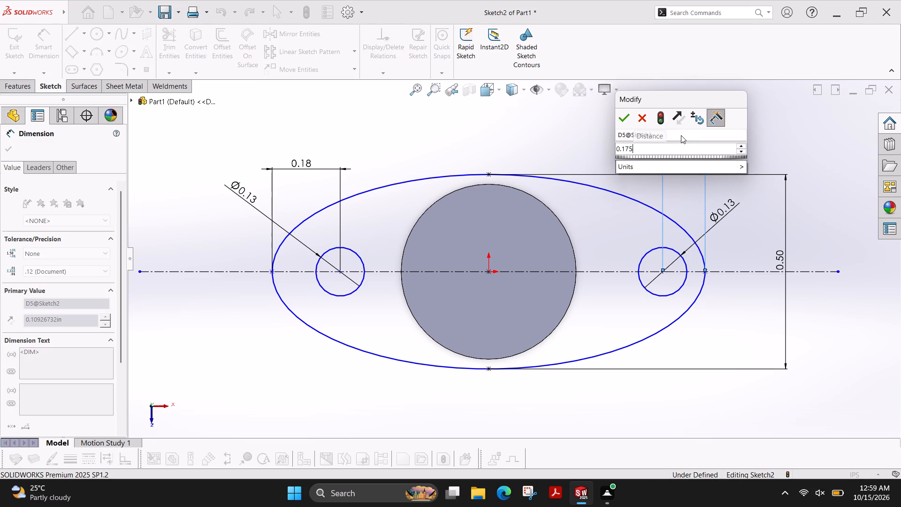
{"action": "key", "text": "Return"}
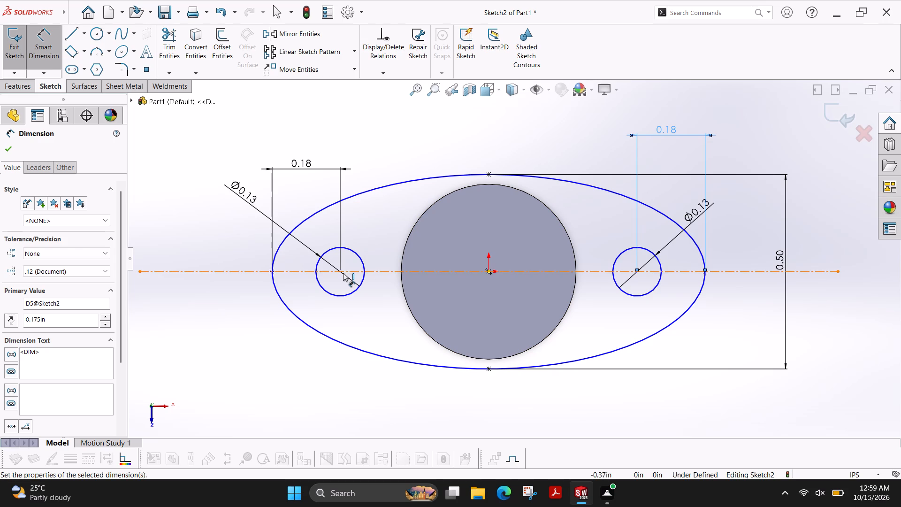
Dimension the ellipse's overall length between its left and right vertices and set it to 1.6 in.
{"action": "left_click", "coordinate": [271, 271]}
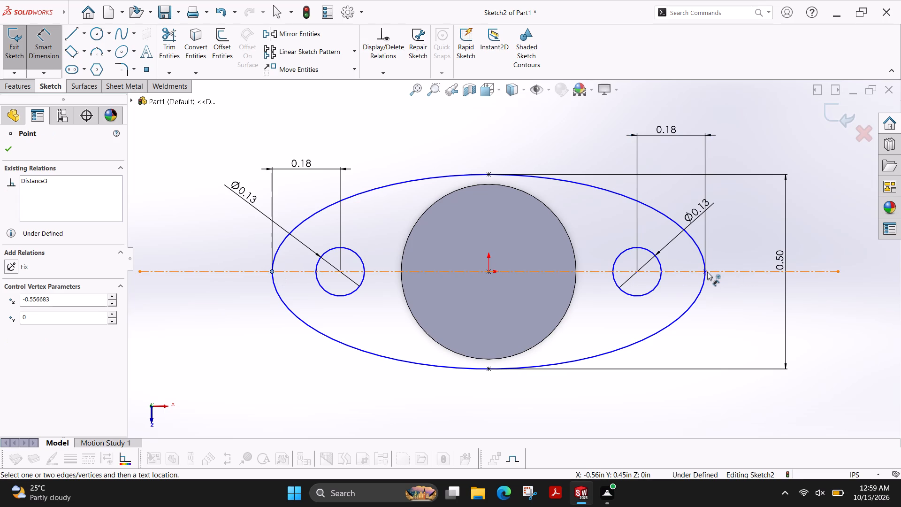
{"action": "left_click", "coordinate": [705, 271]}
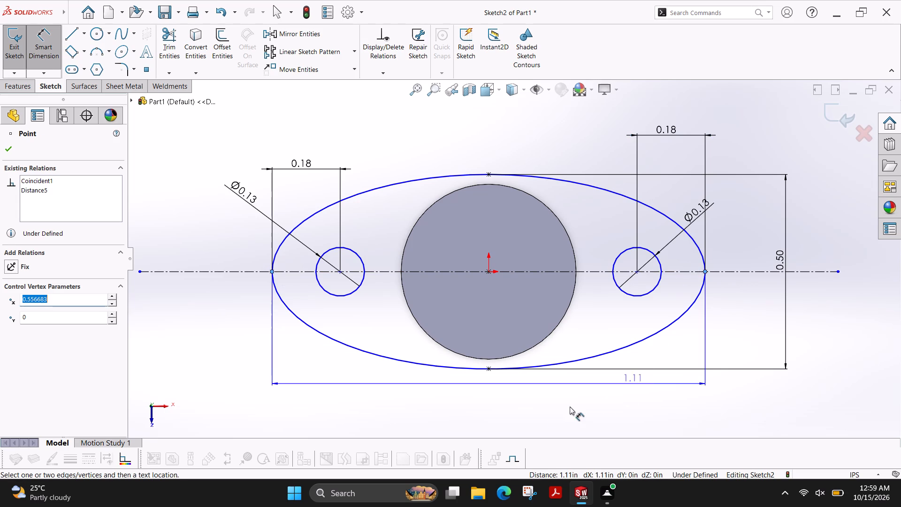
{"action": "left_click", "coordinate": [501, 400]}
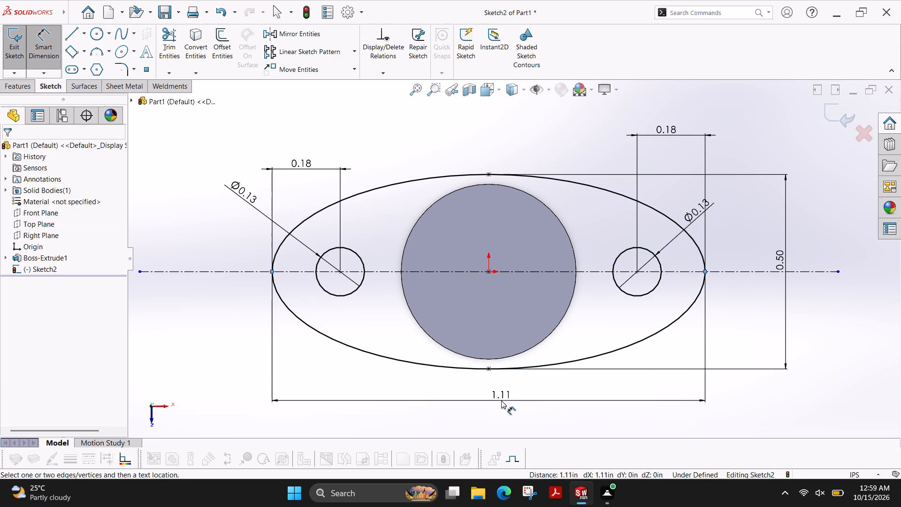
{"action": "key", "text": "1"}
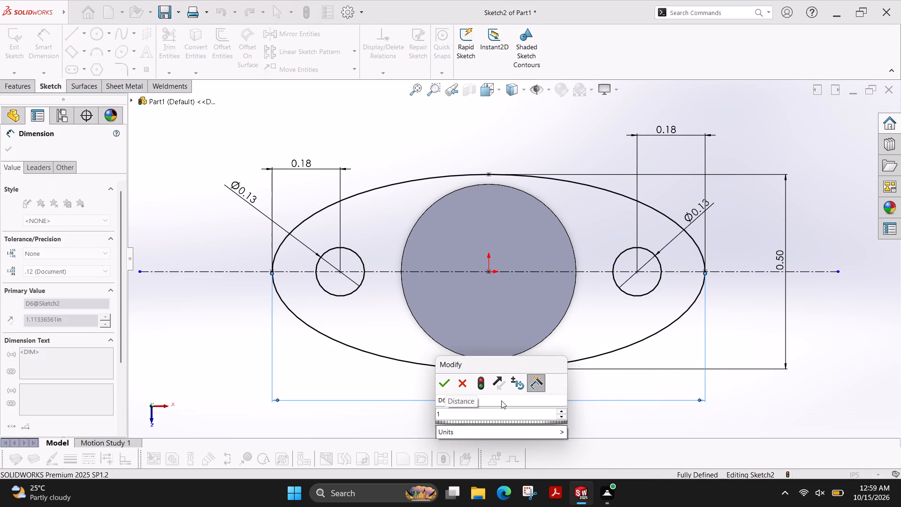
{"action": "type", "text": ".6"}
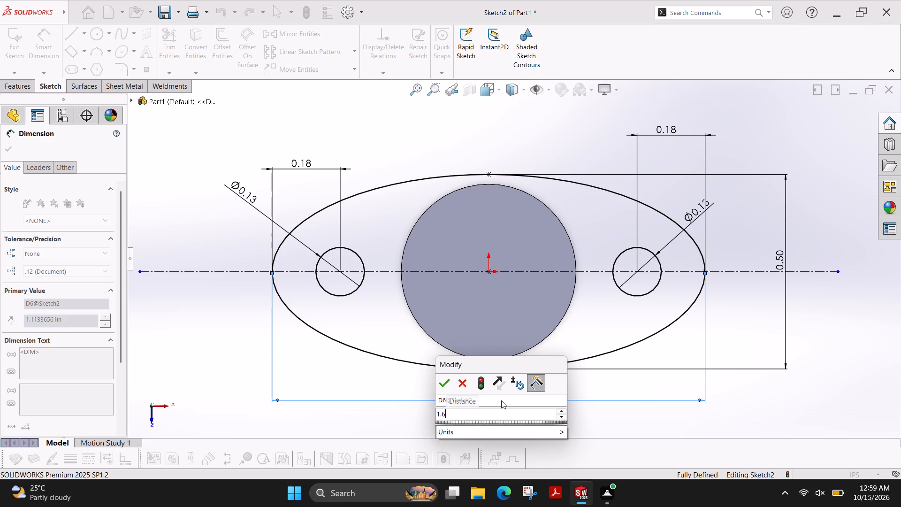
{"action": "key", "text": "Return"}
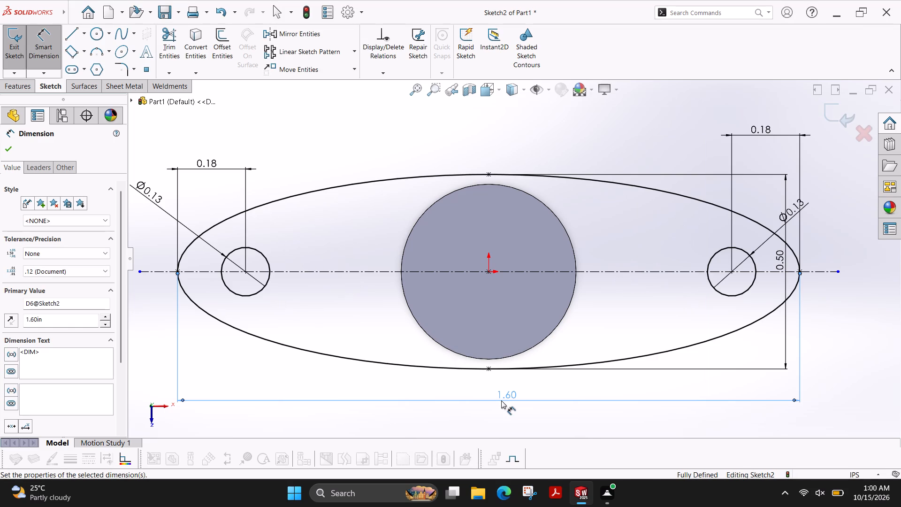
{"action": "scroll", "coordinate": [634, 307], "scroll_direction": "up", "scroll_amount": 2}
{"action": "scroll", "coordinate": [582, 276], "scroll_direction": "up", "scroll_amount": 1}
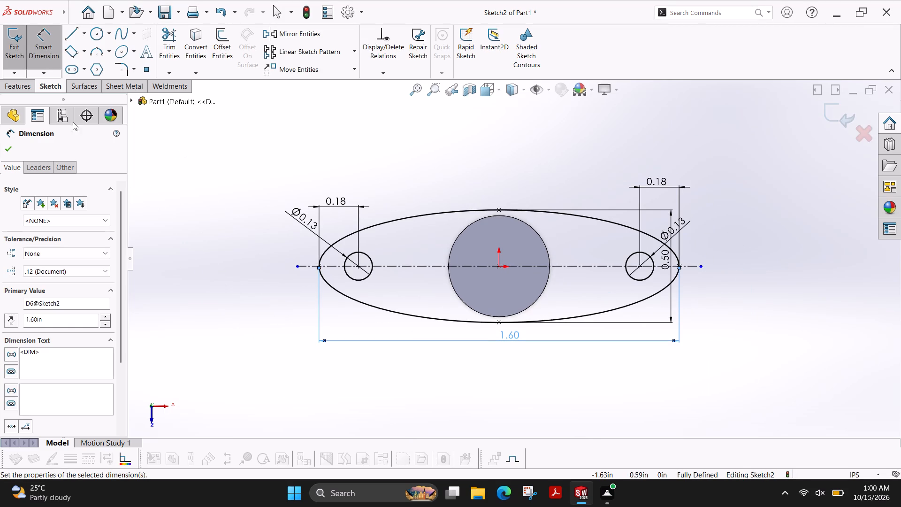
{"action": "left_click", "coordinate": [9, 152]}
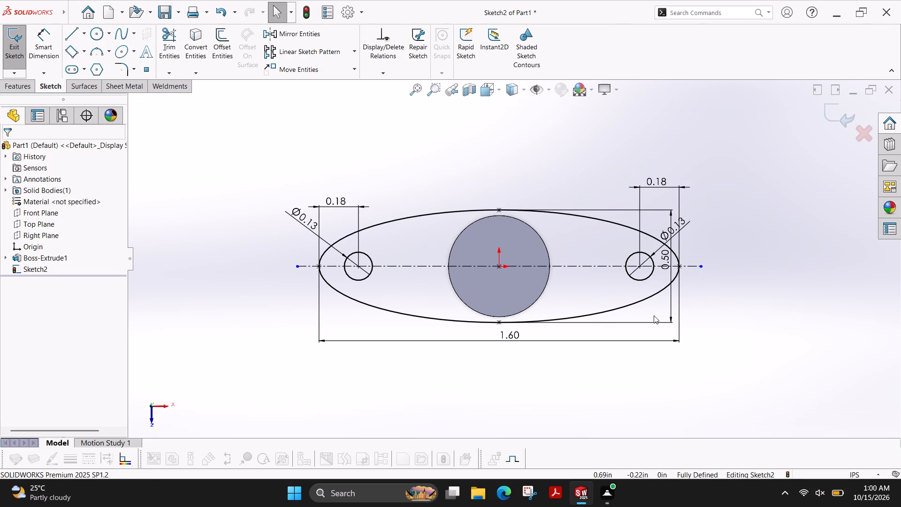
Delete the horizontal construction line running through the origin and both hole centres.
{"action": "middle_click_drag", "start_coordinate": [688, 320], "coordinate": [676, 154], "text": "ctrl+shift"}
{"action": "scroll", "coordinate": [676, 158], "scroll_direction": "up", "scroll_amount": 1, "text": "ctrl+shift"}
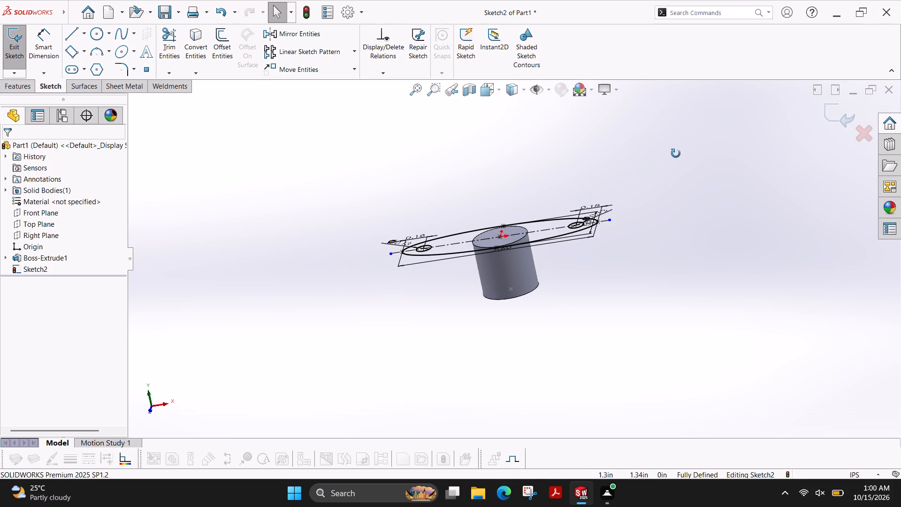
{"action": "middle_click_drag", "start_coordinate": [676, 154], "coordinate": [683, 189], "text": "ctrl+shift"}
{"action": "scroll", "coordinate": [587, 258], "scroll_direction": "down", "scroll_amount": 1}
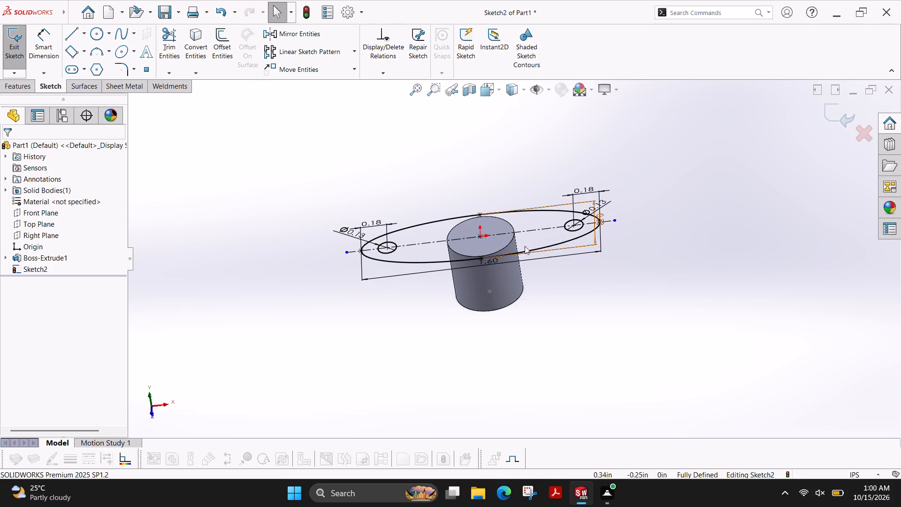
{"action": "scroll", "coordinate": [507, 230], "scroll_direction": "down", "scroll_amount": 2}
{"action": "double_click", "coordinate": [541, 235]}
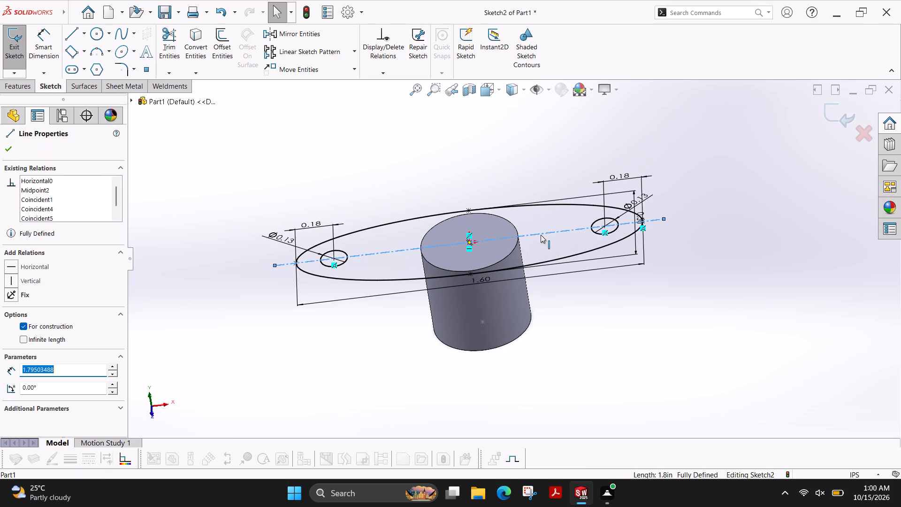
{"action": "key", "text": "Delete"}
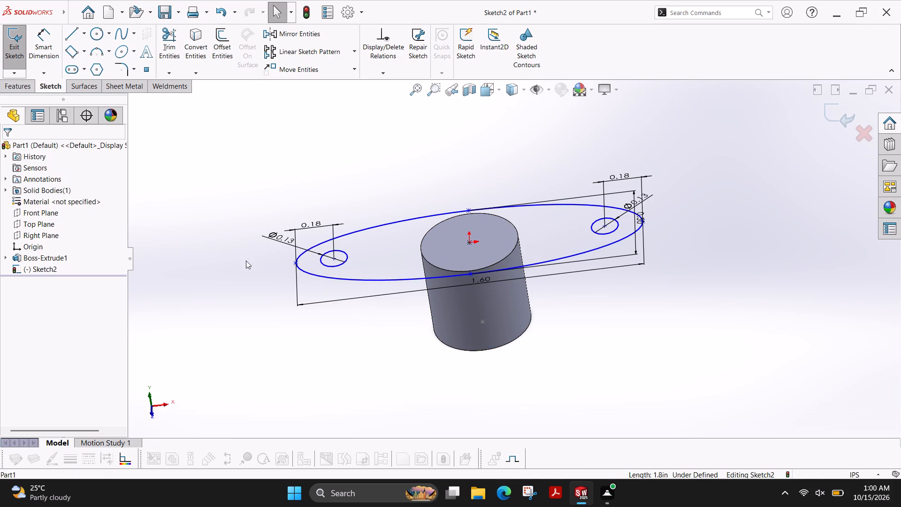
Extrude the elliptical flange sketch with its two holes 0.15 in blind, away from the cylinder, merged with the body.
{"action": "left_click", "coordinate": [21, 84]}
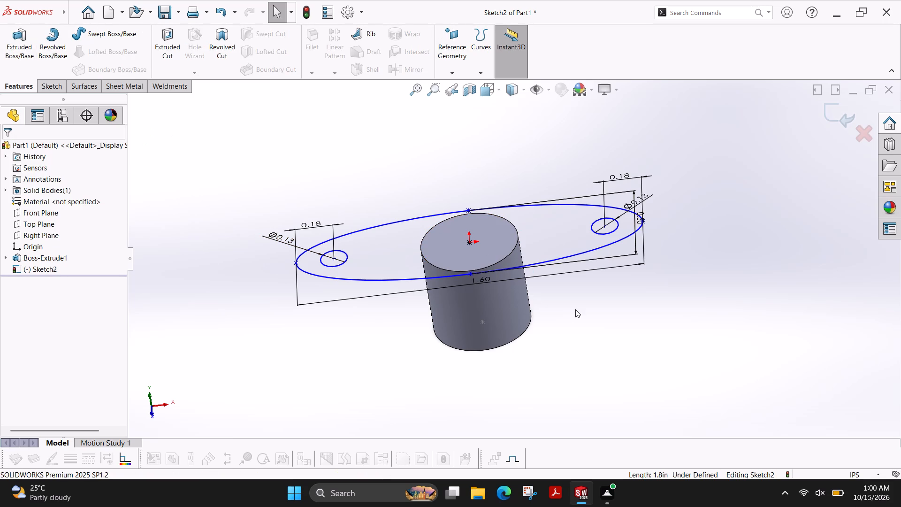
{"action": "middle_click_drag", "start_coordinate": [588, 312], "coordinate": [580, 227], "text": "ctrl+shift"}
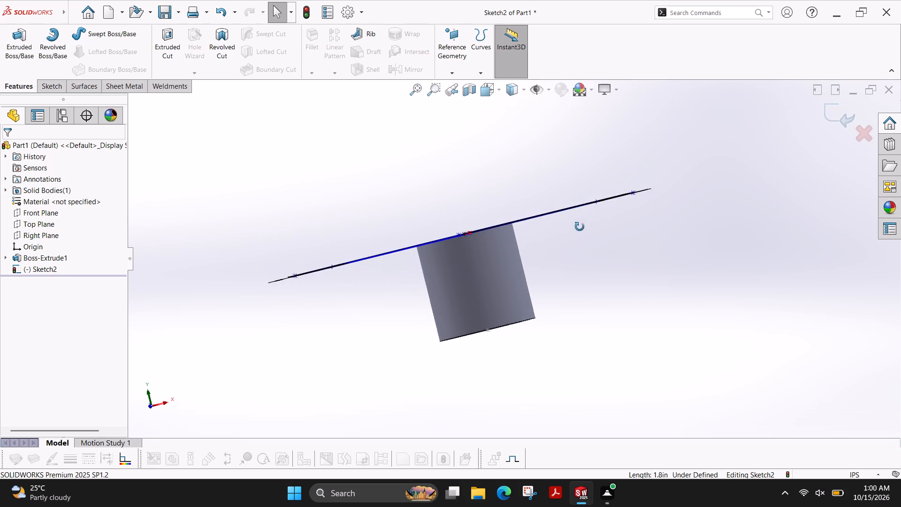
{"action": "middle_click_drag", "start_coordinate": [580, 227], "coordinate": [572, 253], "text": "ctrl+shift"}
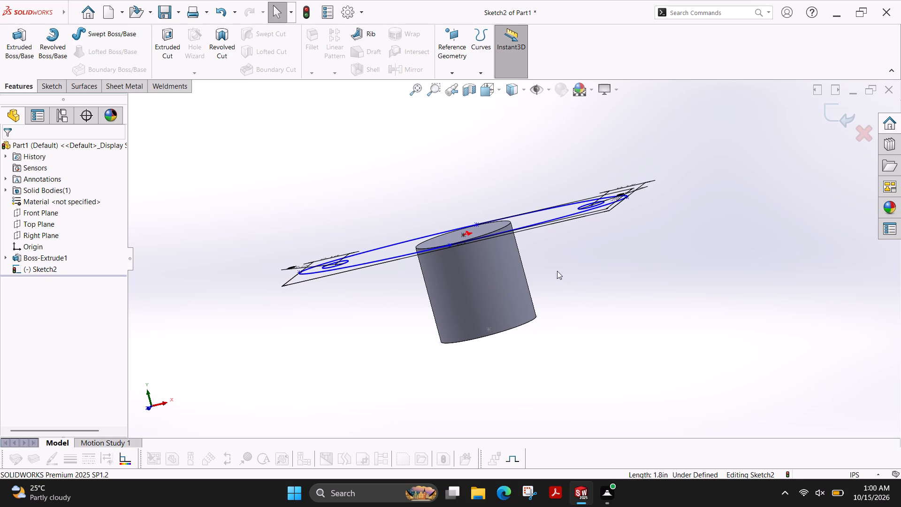
{"action": "middle_click_drag", "start_coordinate": [573, 259], "coordinate": [607, 293], "text": "ctrl+shift"}
{"action": "left_click", "coordinate": [23, 50]}
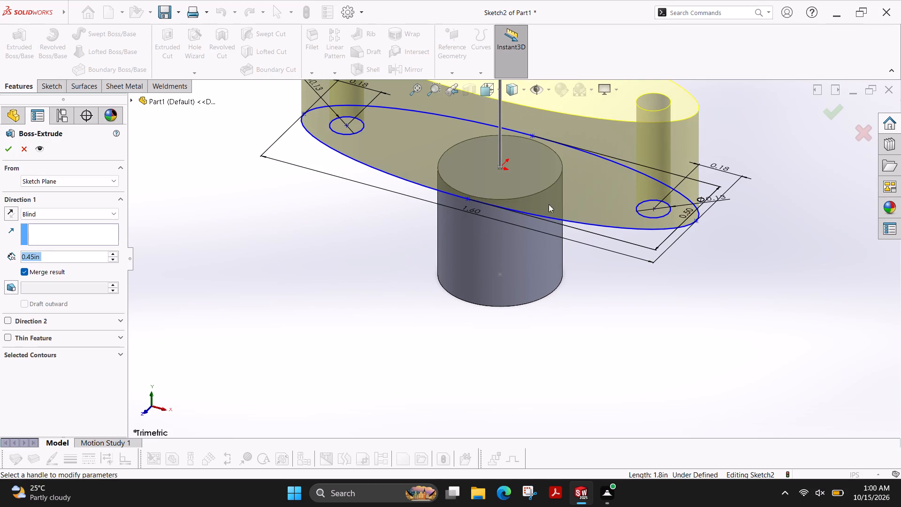
{"action": "scroll", "coordinate": [645, 176], "scroll_direction": "up", "scroll_amount": 2}
{"action": "scroll", "coordinate": [578, 163], "scroll_direction": "up", "scroll_amount": 1}
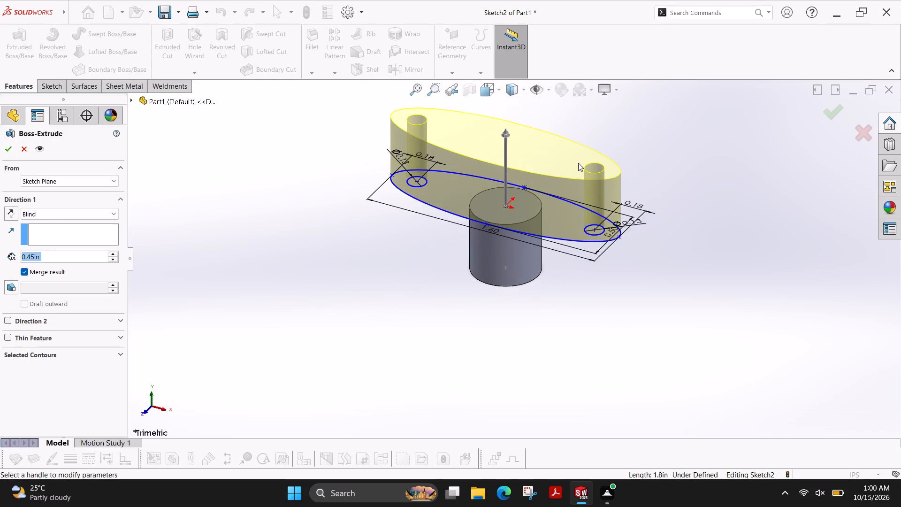
{"action": "scroll", "coordinate": [578, 163], "scroll_direction": "up", "scroll_amount": 1}
{"action": "scroll", "coordinate": [570, 164], "scroll_direction": "down", "scroll_amount": 2}
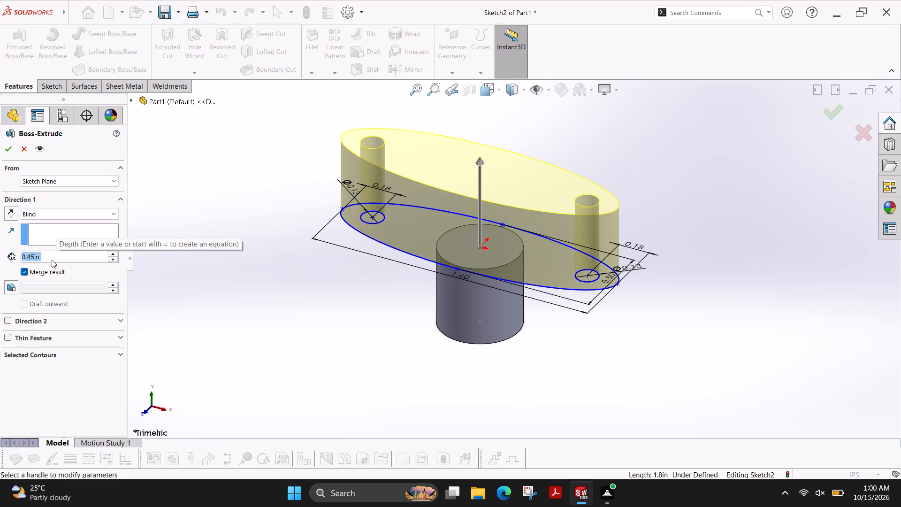
{"action": "type", "text": "0.15"}
{"action": "key", "text": "Return"}
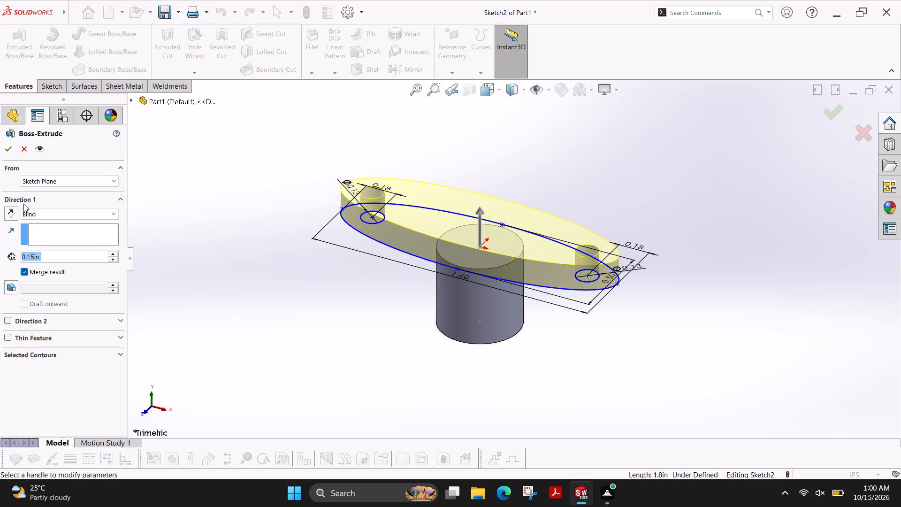
{"action": "left_click", "coordinate": [15, 145]}
{"action": "left_click", "coordinate": [6, 152]}
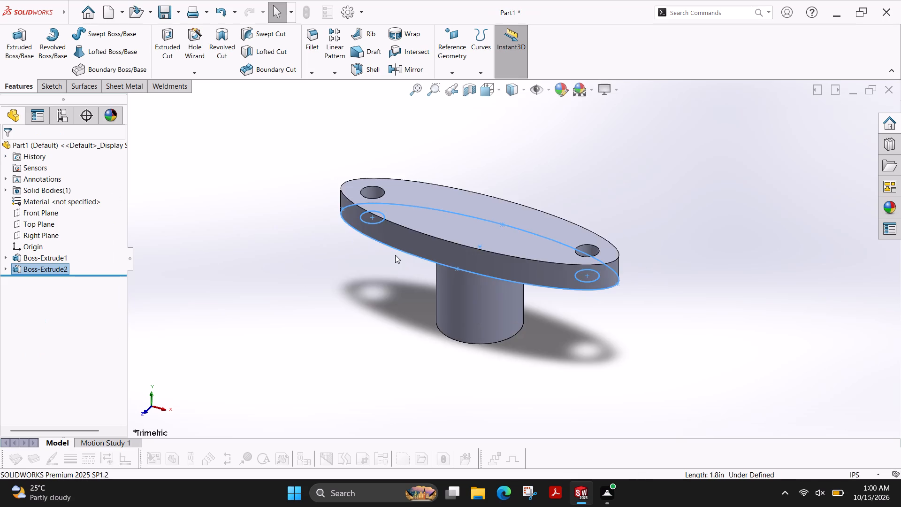
{"action": "scroll", "coordinate": [436, 260], "scroll_direction": "down", "scroll_amount": 1}
{"action": "scroll", "coordinate": [436, 260], "scroll_direction": "up", "scroll_amount": 1}
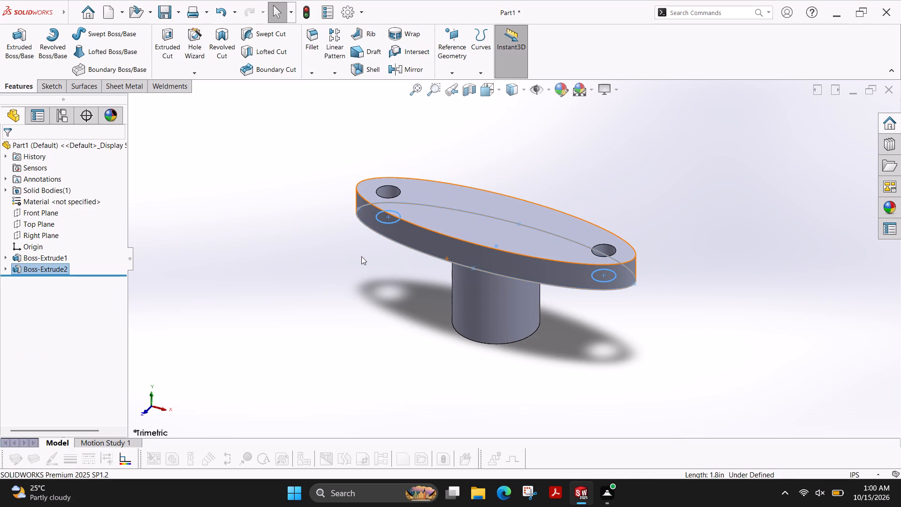
{"action": "key", "text": "Escape"}
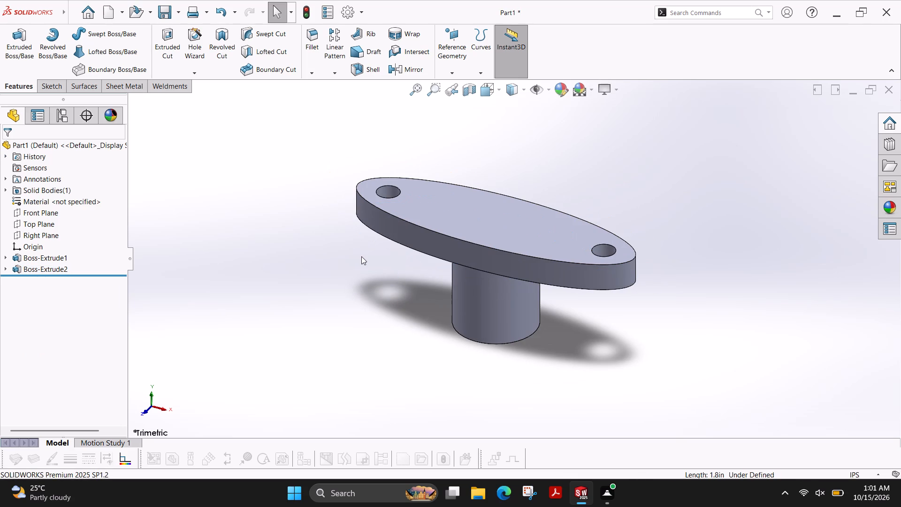
Start a new sketch on the cylinder's free circular end face, opposite the flange.
{"action": "middle_click_drag", "start_coordinate": [362, 253], "coordinate": [384, 225], "text": "ctrl+shift"}
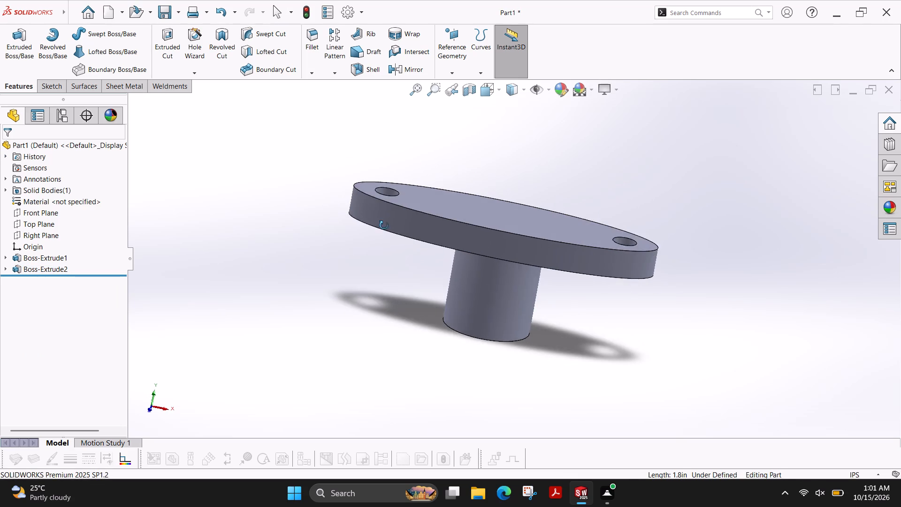
{"action": "middle_click_drag", "start_coordinate": [384, 225], "coordinate": [386, 216], "text": "ctrl+shift"}
{"action": "middle_click_drag", "start_coordinate": [390, 205], "coordinate": [430, 165], "text": "ctrl+shift"}
{"action": "middle_click", "coordinate": [430, 165], "text": "ctrl+shift"}
{"action": "middle_click_drag", "start_coordinate": [583, 354], "coordinate": [576, 295], "text": "ctrl+shift"}
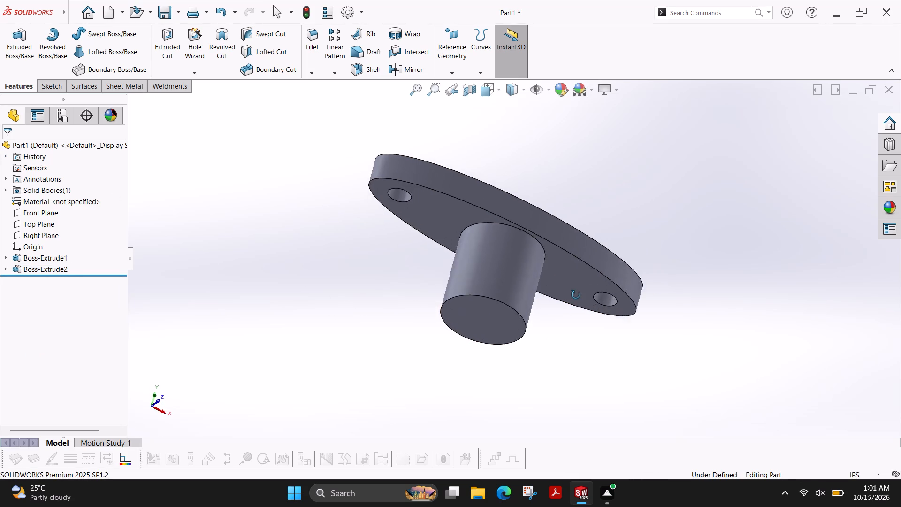
{"action": "middle_click_drag", "start_coordinate": [576, 295], "coordinate": [586, 232], "text": "ctrl+shift"}
{"action": "middle_click", "coordinate": [586, 232], "text": "ctrl+shift"}
{"action": "left_click", "coordinate": [480, 290]}
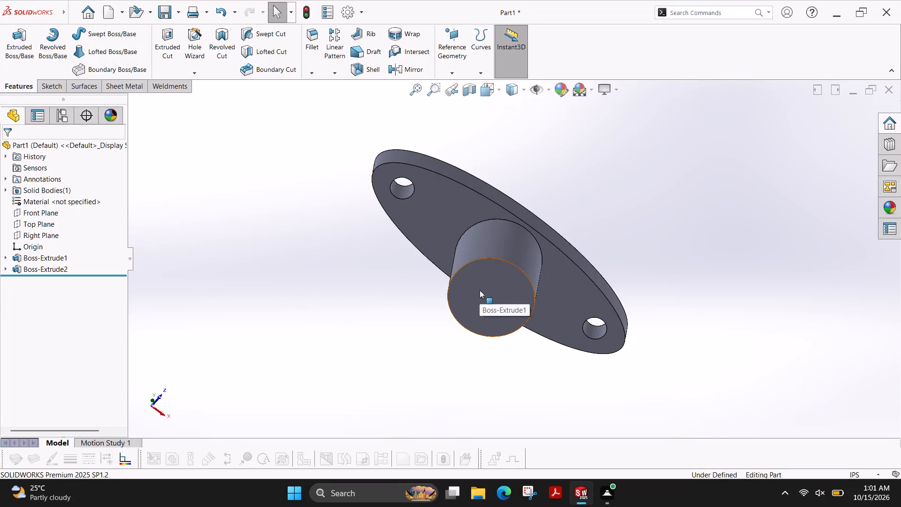
{"action": "left_click", "coordinate": [52, 90]}
{"action": "left_click", "coordinate": [16, 45]}
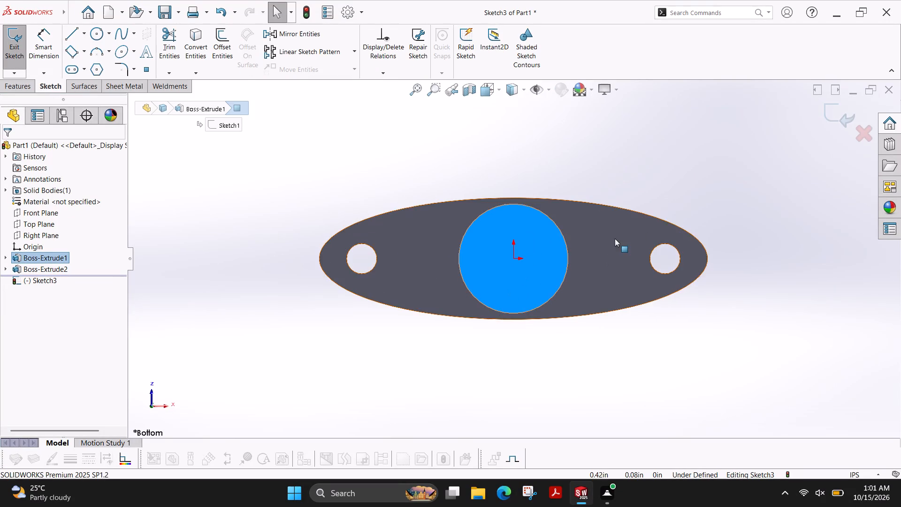
{"action": "scroll", "coordinate": [611, 240], "scroll_direction": "down", "scroll_amount": 2}
{"action": "key", "text": "Escape"}
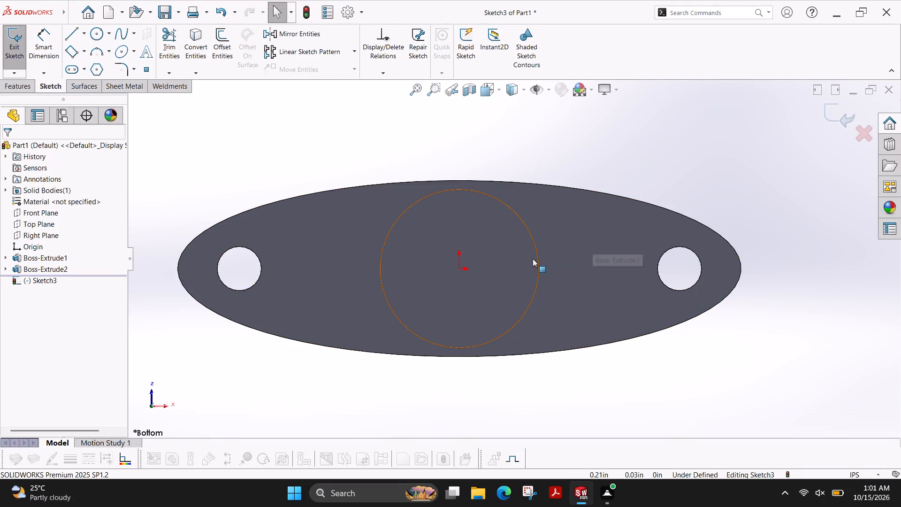
Sketch a six-sided inscribed-circle polygon centred on the origin, about 0.24 in across flats, and set its angle to 60°.
{"action": "scroll", "coordinate": [533, 259], "scroll_direction": "down", "scroll_amount": 1}
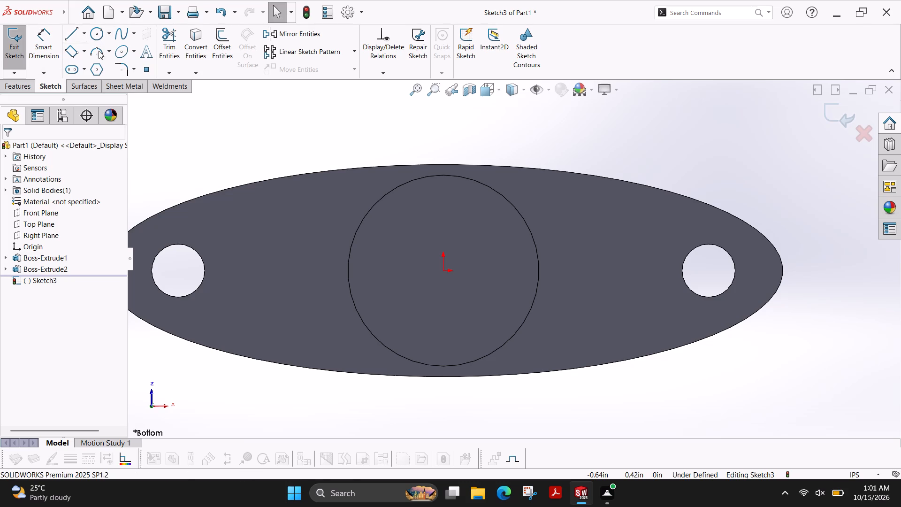
{"action": "left_click", "coordinate": [96, 68]}
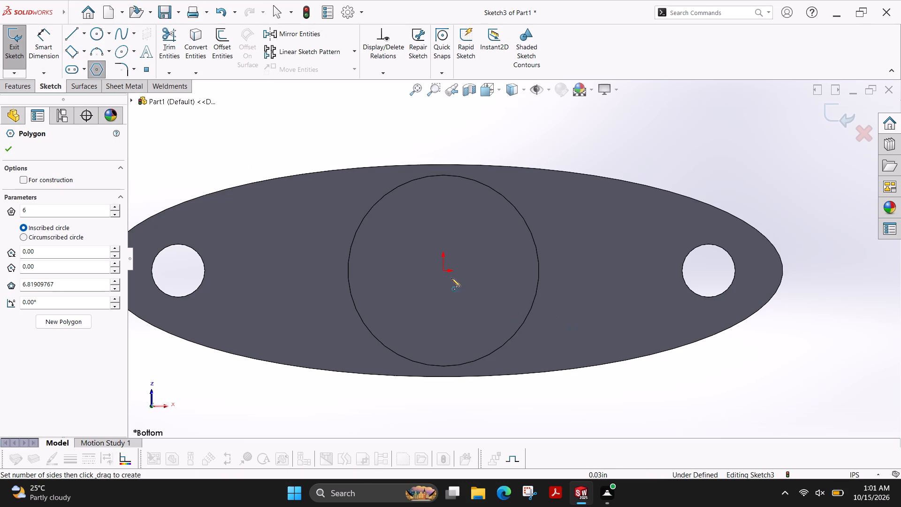
{"action": "left_click", "coordinate": [443, 271]}
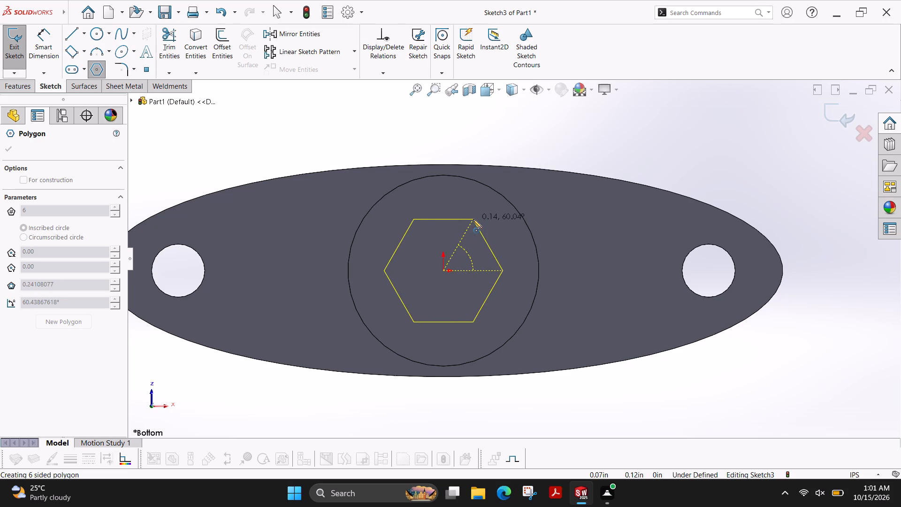
{"action": "left_click", "coordinate": [473, 219]}
{"action": "double_click", "coordinate": [92, 298]}
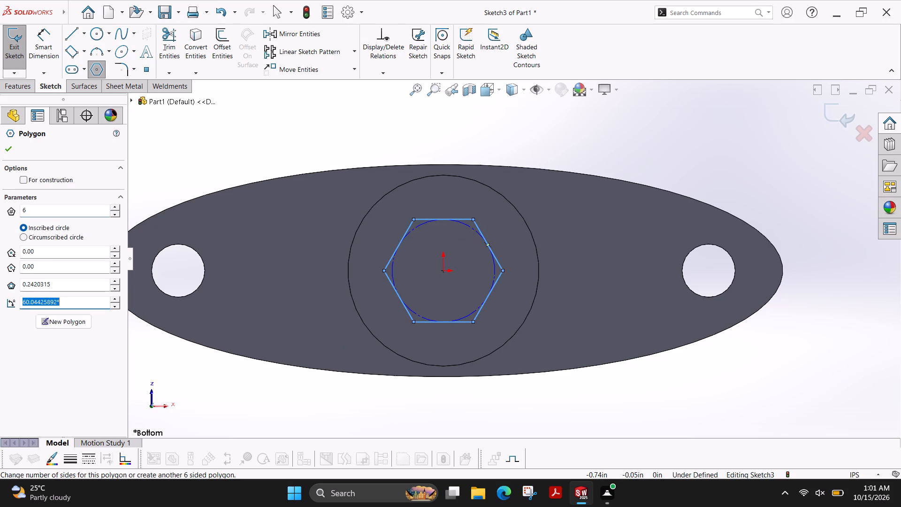
{"action": "type", "text": "60"}
{"action": "key", "text": "Return"}
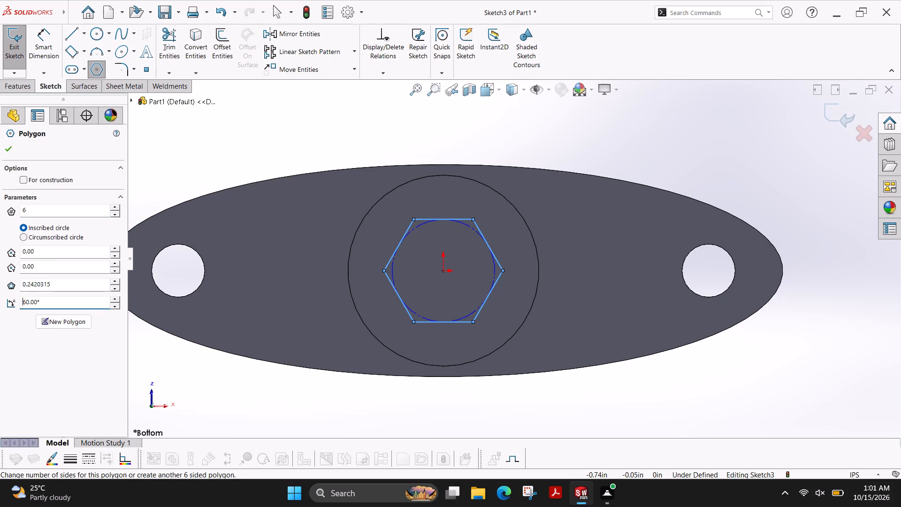
{"action": "left_click", "coordinate": [6, 153]}
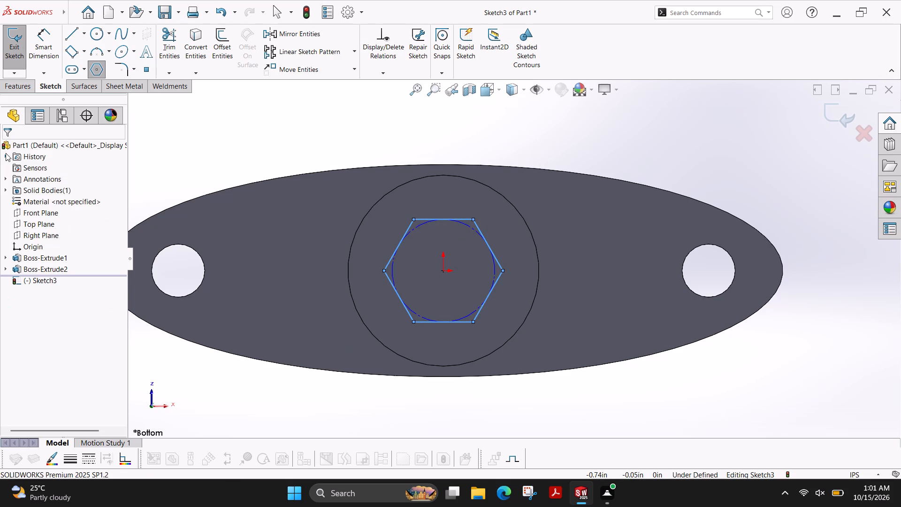
Dimension the distance between the hexagon's two horizontal sides and set it to 0.25 in.
{"action": "left_click", "coordinate": [57, 41]}
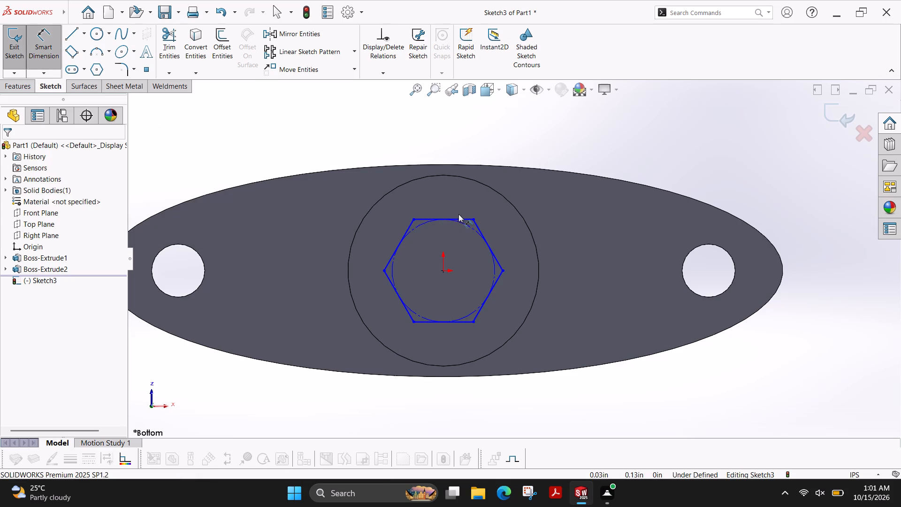
{"action": "left_click", "coordinate": [461, 218]}
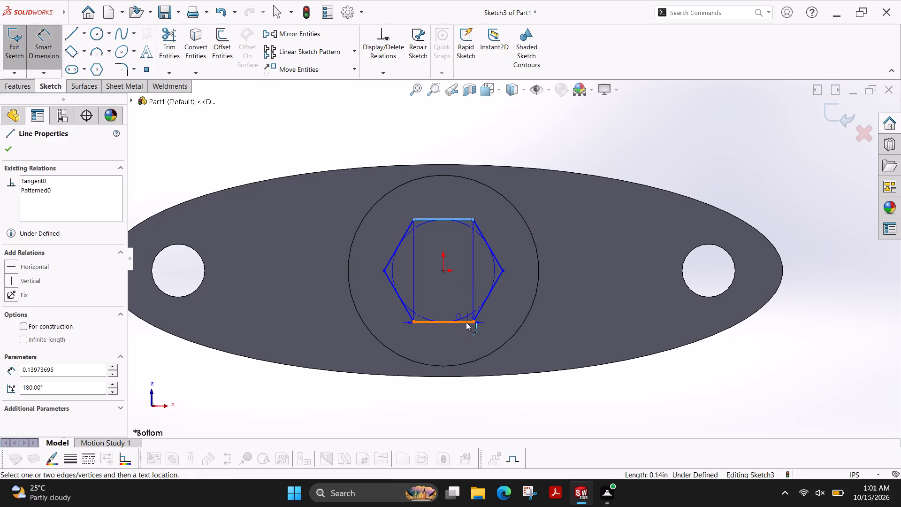
{"action": "left_click", "coordinate": [466, 322]}
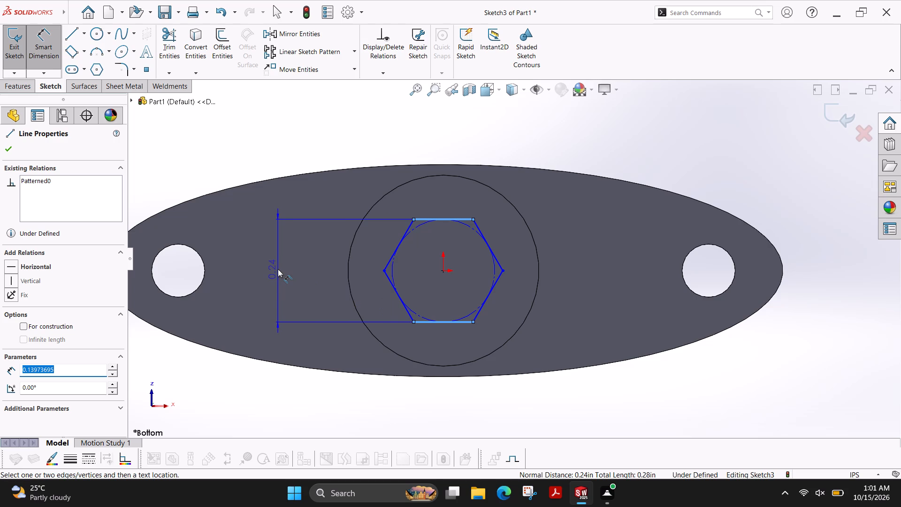
{"action": "left_click", "coordinate": [278, 269]}
{"action": "type", "text": "0.25"}
{"action": "key", "text": "Return"}
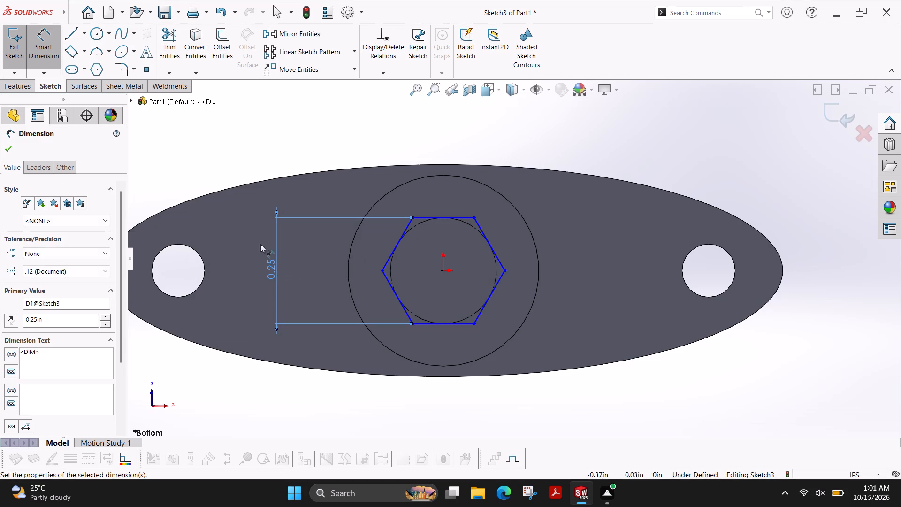
{"action": "left_click", "coordinate": [13, 154]}
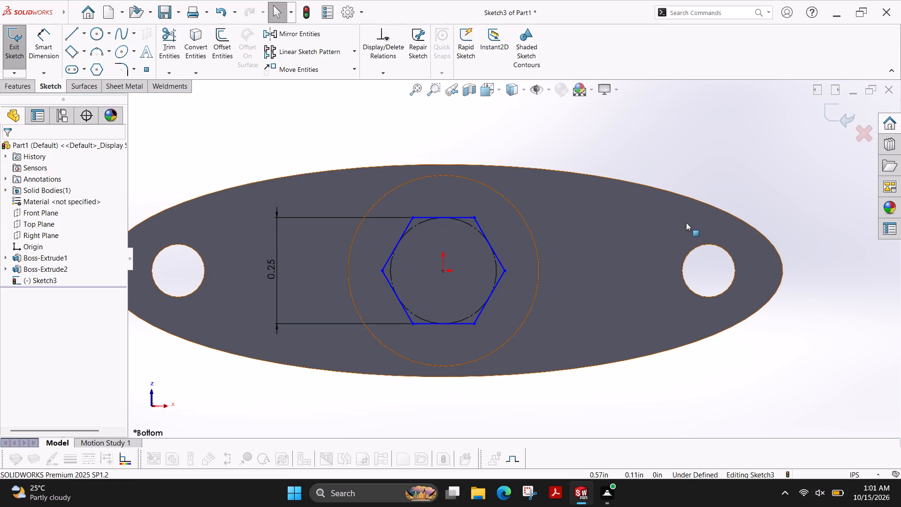
Cut-extrude the hexagon sketch 0.30 in blind into the cylinder's free end.
{"action": "middle_click_drag", "start_coordinate": [647, 153], "coordinate": [661, 269], "text": "ctrl+shift"}
{"action": "left_click", "coordinate": [19, 83]}
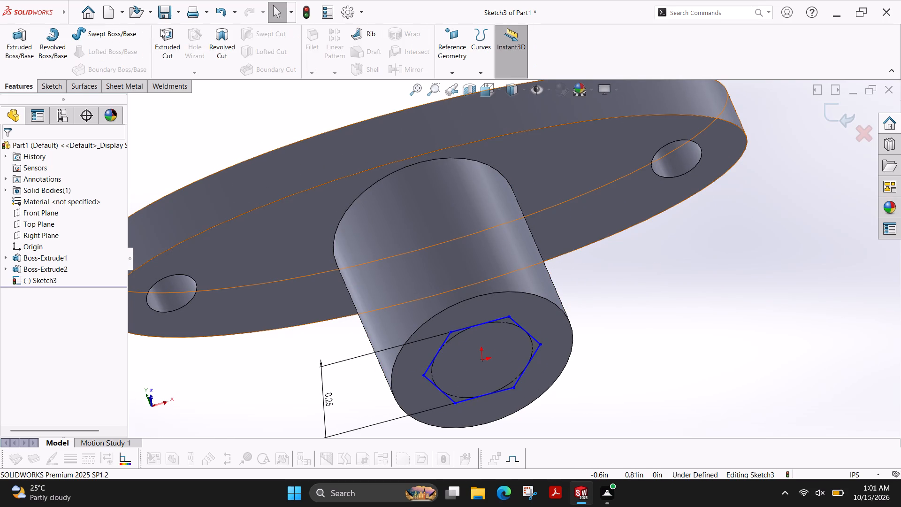
{"action": "left_click", "coordinate": [168, 40]}
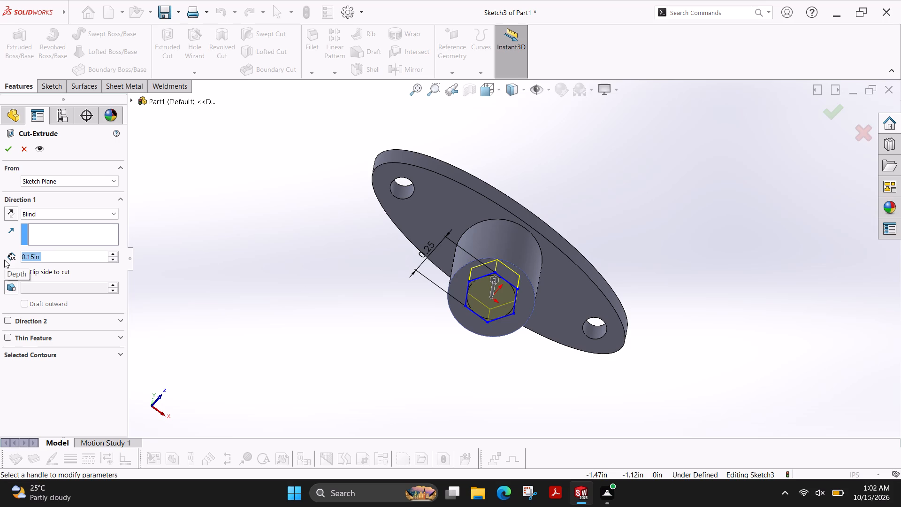
{"action": "type", "text": "0."}
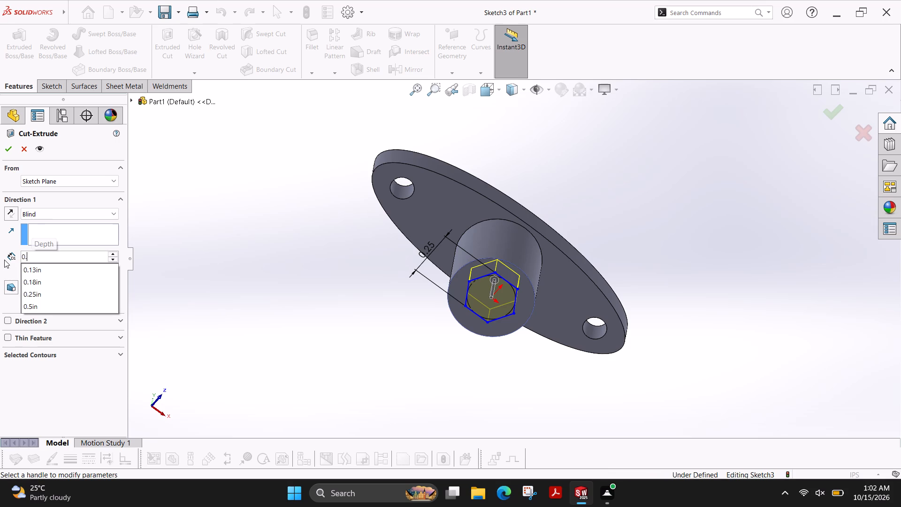
{"action": "type", "text": "30"}
{"action": "key", "text": "Return"}
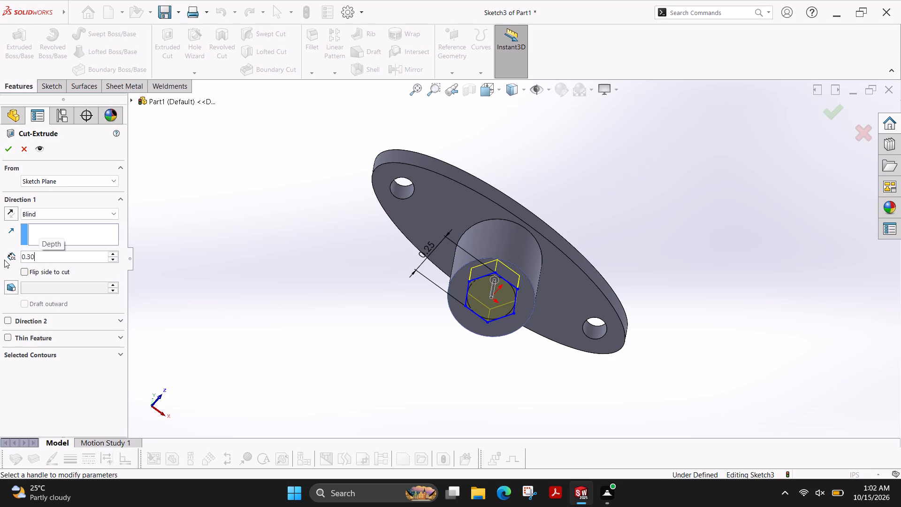
{"action": "left_click", "coordinate": [6, 147]}
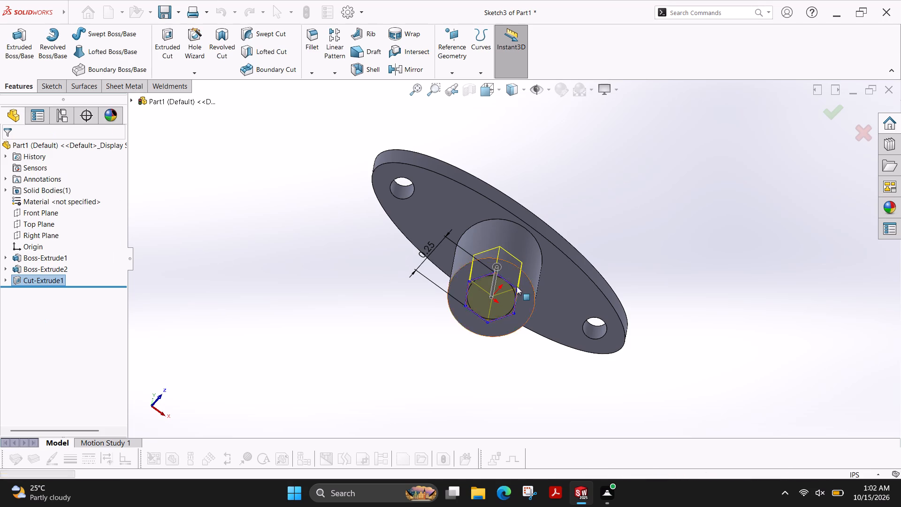
{"action": "scroll", "coordinate": [598, 271], "scroll_direction": "down", "scroll_amount": 4}
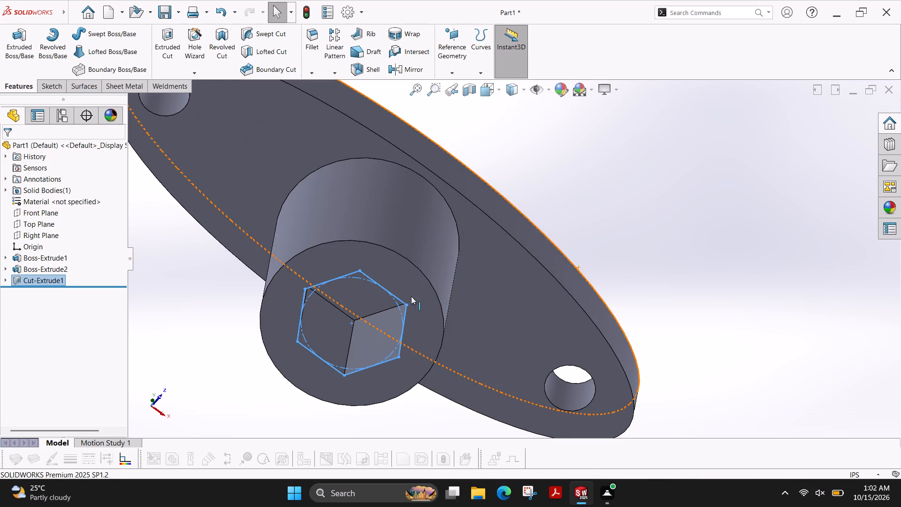
{"action": "key", "text": "Escape"}
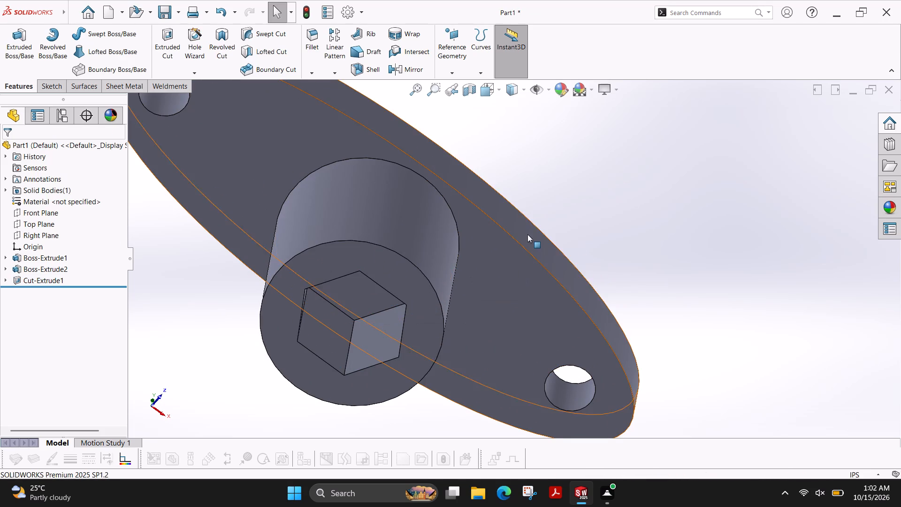
Inspect the finished part from several angles, including the front view, examining the hexagonal socket, cylinder and flange.
{"action": "middle_click_drag", "start_coordinate": [534, 207], "coordinate": [492, 215], "text": "ctrl+shift"}
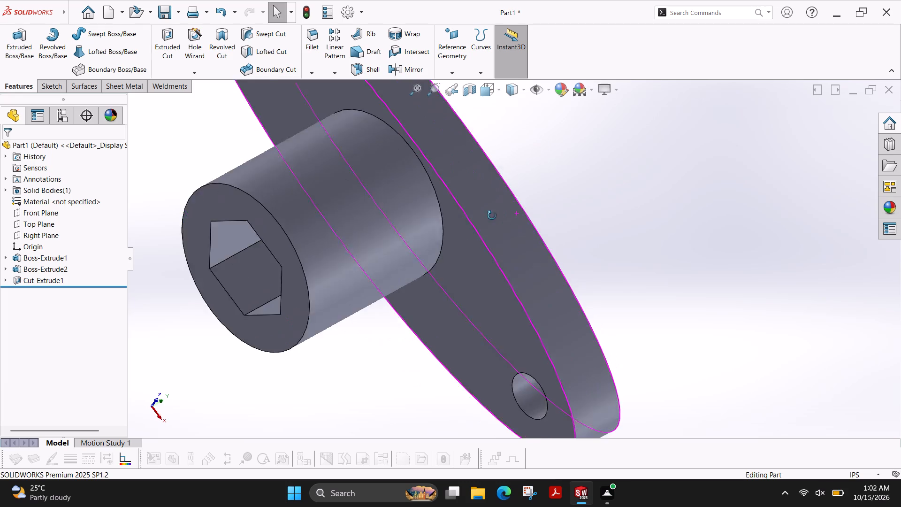
{"action": "middle_click_drag", "start_coordinate": [492, 215], "coordinate": [490, 249], "text": "ctrl+shift"}
{"action": "scroll", "coordinate": [491, 249], "scroll_direction": "up", "scroll_amount": 4}
{"action": "scroll", "coordinate": [513, 206], "scroll_direction": "up", "scroll_amount": 1}
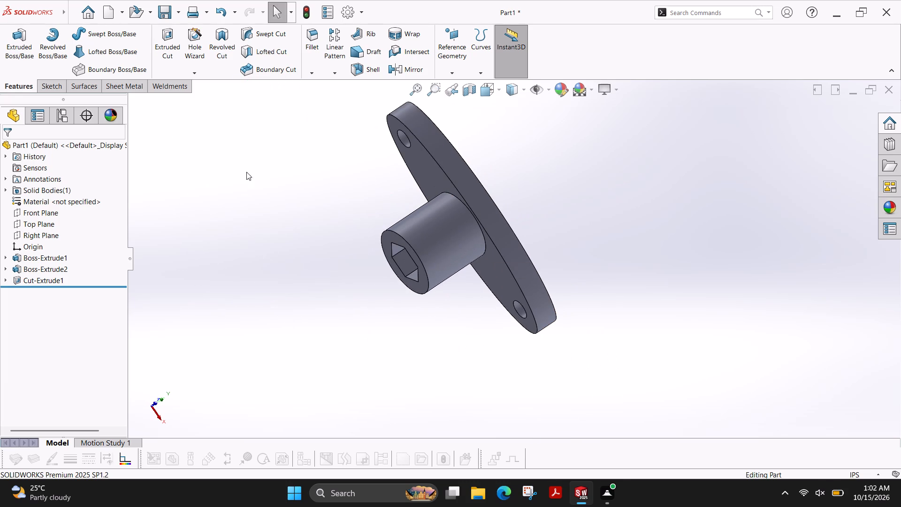
{"action": "scroll", "coordinate": [331, 146], "scroll_direction": "up", "scroll_amount": 1, "text": "ctrl+shift"}
{"action": "middle_click_drag", "start_coordinate": [331, 146], "coordinate": [347, 233], "text": "ctrl+shift"}
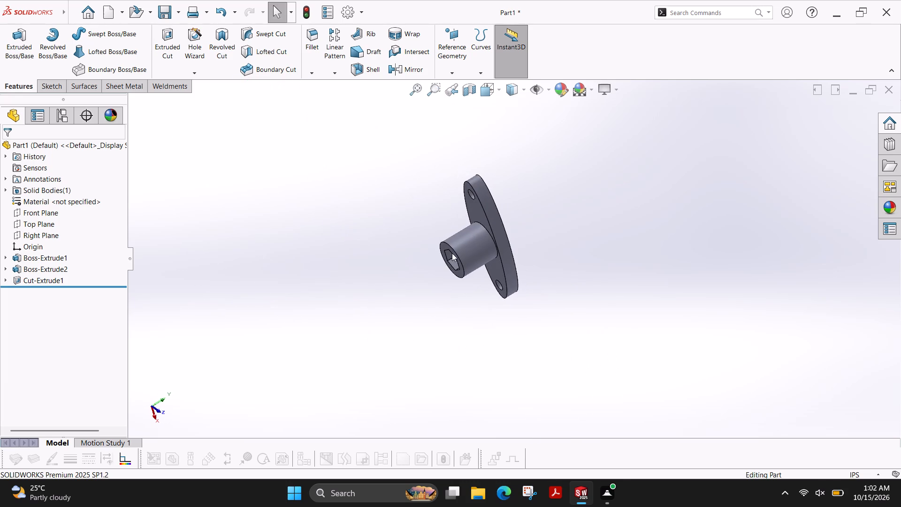
{"action": "middle_click_drag", "start_coordinate": [596, 319], "coordinate": [498, 309], "text": "ctrl+shift"}
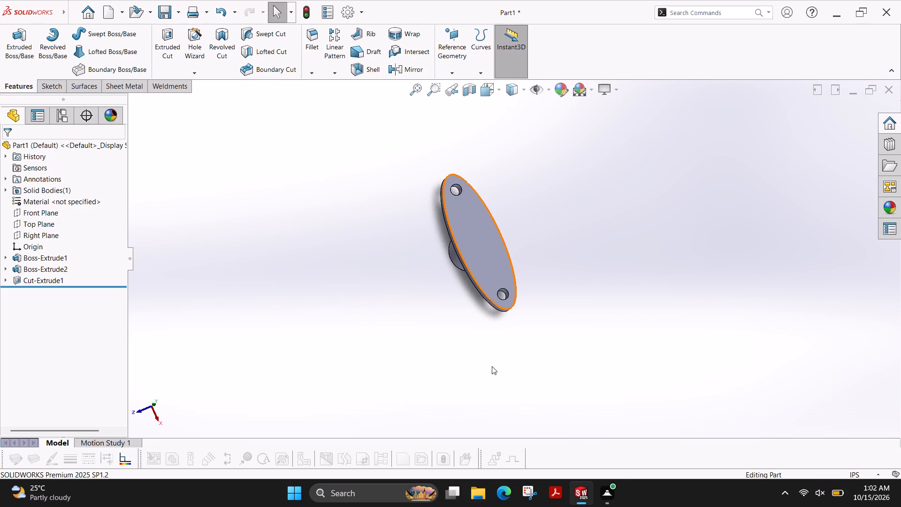
{"action": "middle_click_drag", "start_coordinate": [502, 365], "coordinate": [564, 310], "text": "ctrl+shift"}
{"action": "middle_click_drag", "start_coordinate": [412, 177], "coordinate": [435, 202], "text": "ctrl+shift"}
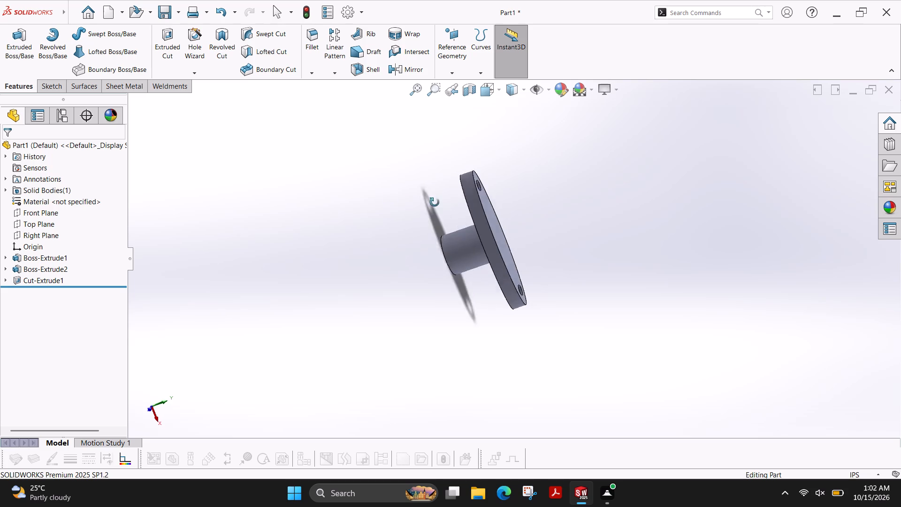
{"action": "middle_click_drag", "start_coordinate": [435, 202], "coordinate": [447, 198], "text": "ctrl+shift"}
{"action": "middle_click", "coordinate": [447, 198], "text": "ctrl+shift"}
{"action": "middle_click_drag", "start_coordinate": [449, 185], "coordinate": [404, 224], "text": "ctrl+shift"}
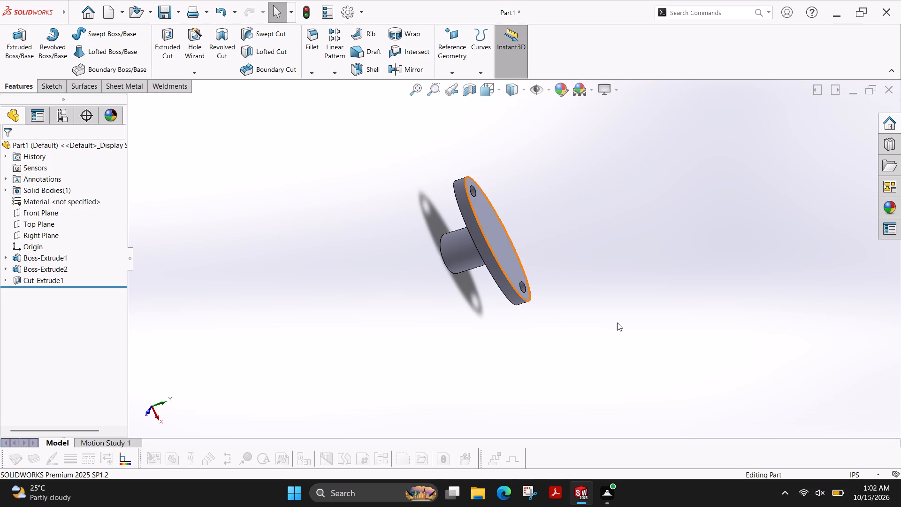
{"action": "middle_click_drag", "start_coordinate": [545, 305], "coordinate": [574, 253], "text": "ctrl+shift"}
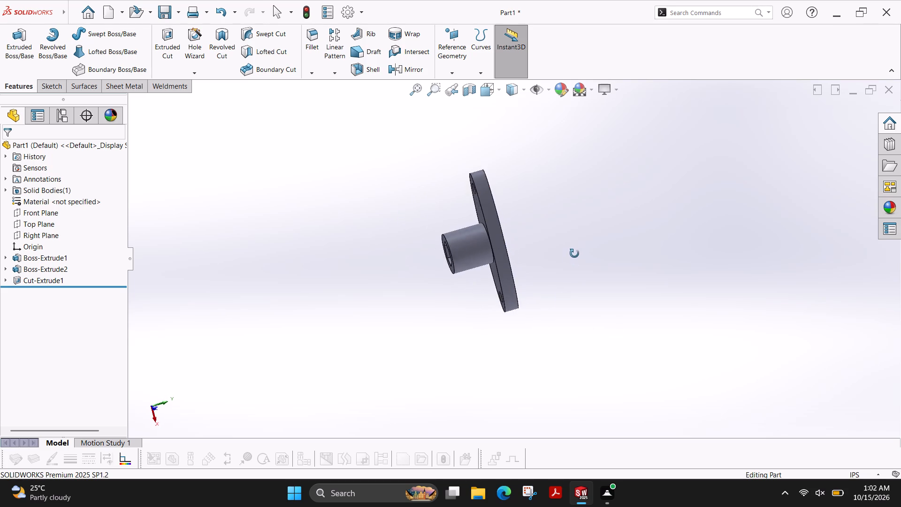
{"action": "middle_click_drag", "start_coordinate": [574, 253], "coordinate": [555, 243], "text": "ctrl+shift"}
{"action": "scroll", "coordinate": [535, 223], "scroll_direction": "down", "scroll_amount": 1}
{"action": "scroll", "coordinate": [532, 225], "scroll_direction": "up", "scroll_amount": 2}
{"action": "left_click", "coordinate": [487, 94]}
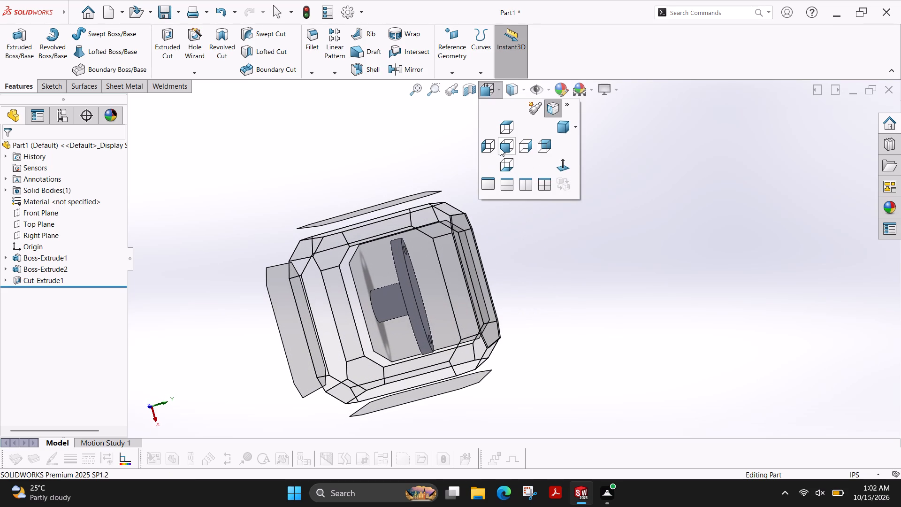
{"action": "left_click", "coordinate": [502, 146]}
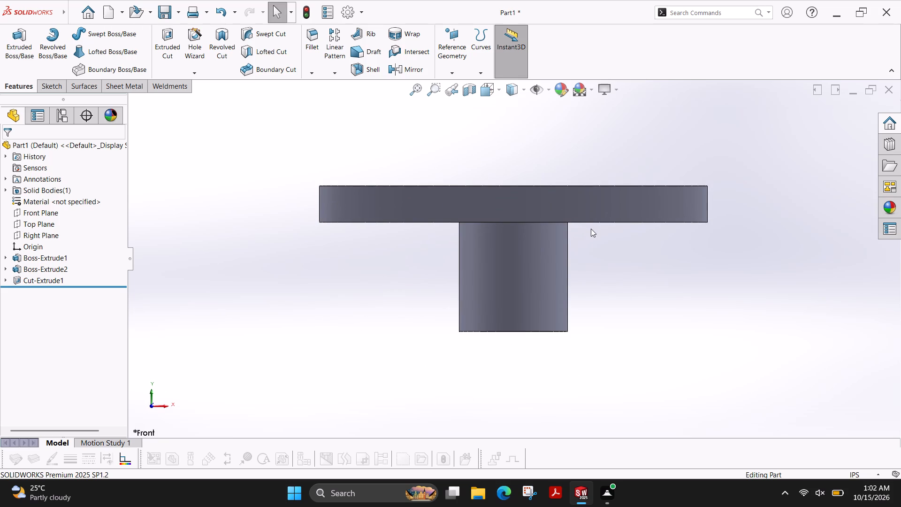
{"action": "middle_click_drag", "start_coordinate": [616, 243], "coordinate": [618, 222], "text": "ctrl+shift"}
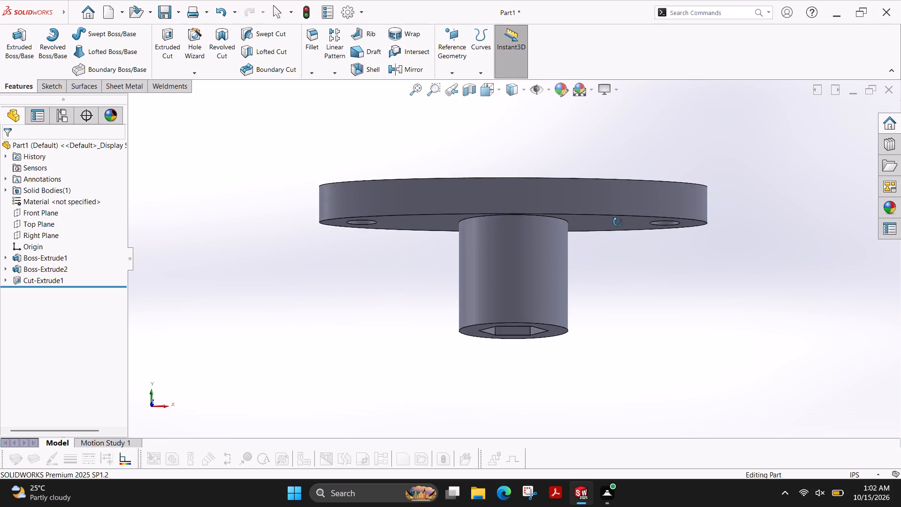
{"action": "middle_click_drag", "start_coordinate": [618, 222], "coordinate": [621, 154], "text": "ctrl+shift"}
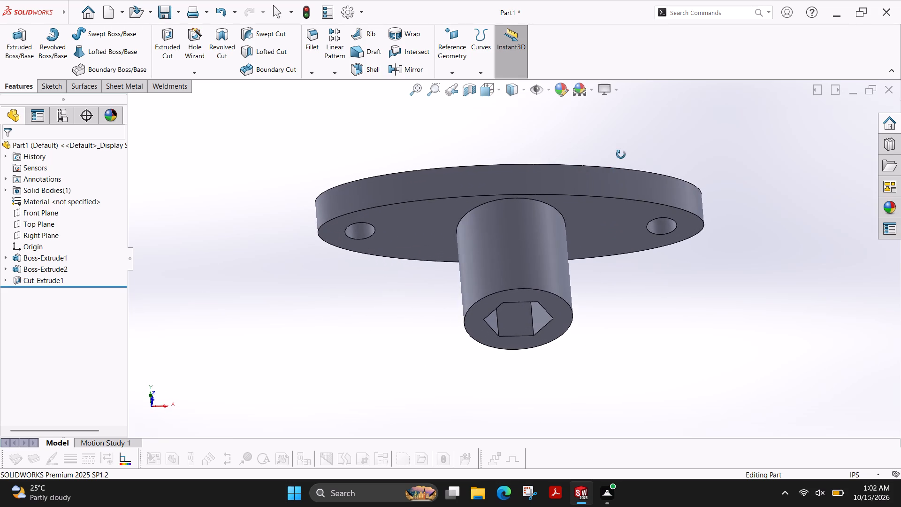
{"action": "middle_click_drag", "start_coordinate": [621, 154], "coordinate": [620, 143], "text": "ctrl+shift"}
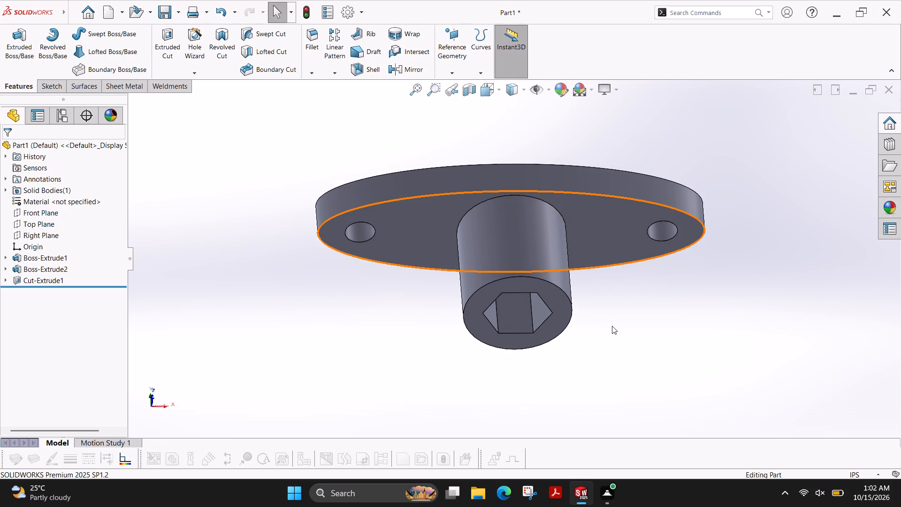
{"action": "middle_click_drag", "start_coordinate": [612, 328], "coordinate": [594, 305], "text": "ctrl+shift"}
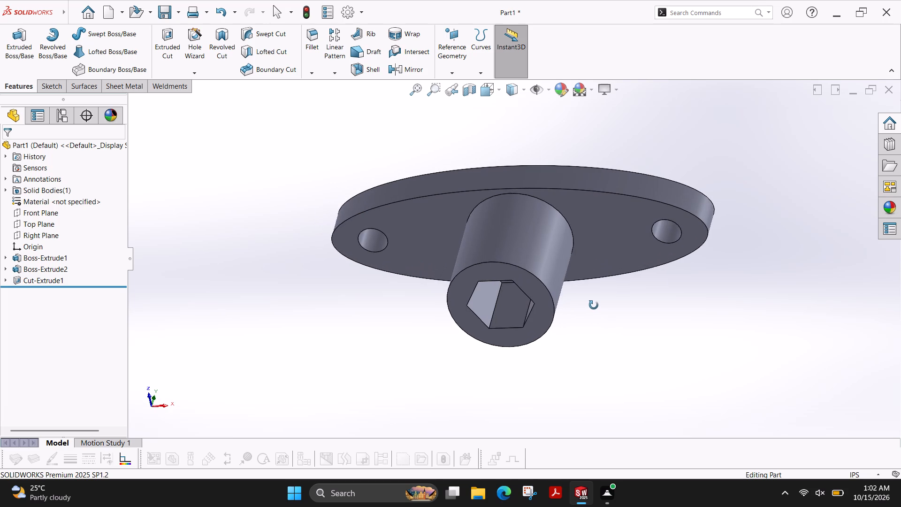
{"action": "middle_click_drag", "start_coordinate": [594, 305], "coordinate": [588, 302], "text": "ctrl+shift"}
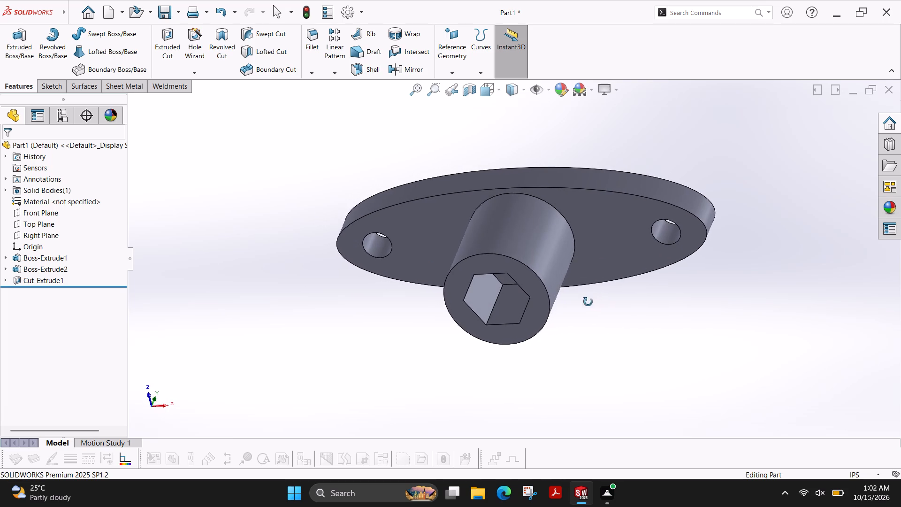
{"action": "middle_click_drag", "start_coordinate": [588, 302], "coordinate": [571, 307], "text": "ctrl+shift"}
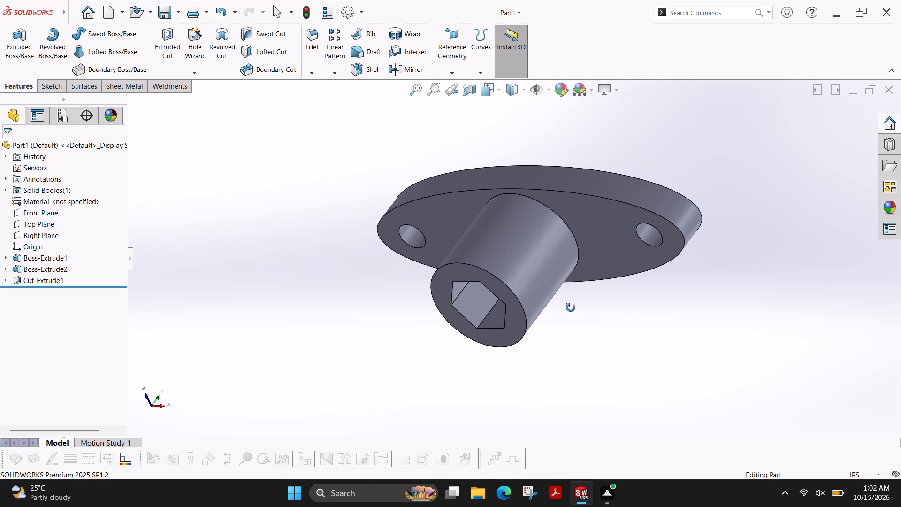
{"action": "middle_click_drag", "start_coordinate": [571, 307], "coordinate": [560, 281], "text": "ctrl+shift"}
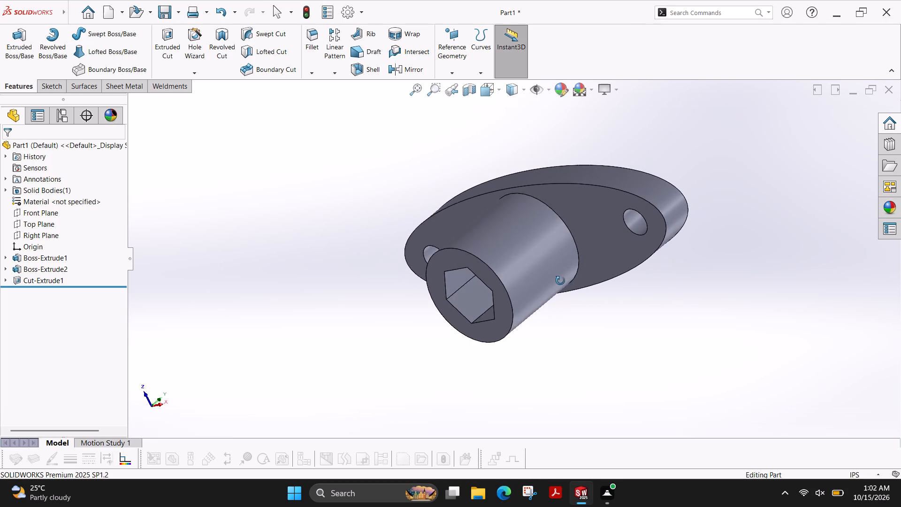
{"action": "middle_click_drag", "start_coordinate": [560, 281], "coordinate": [564, 312], "text": "ctrl+shift"}
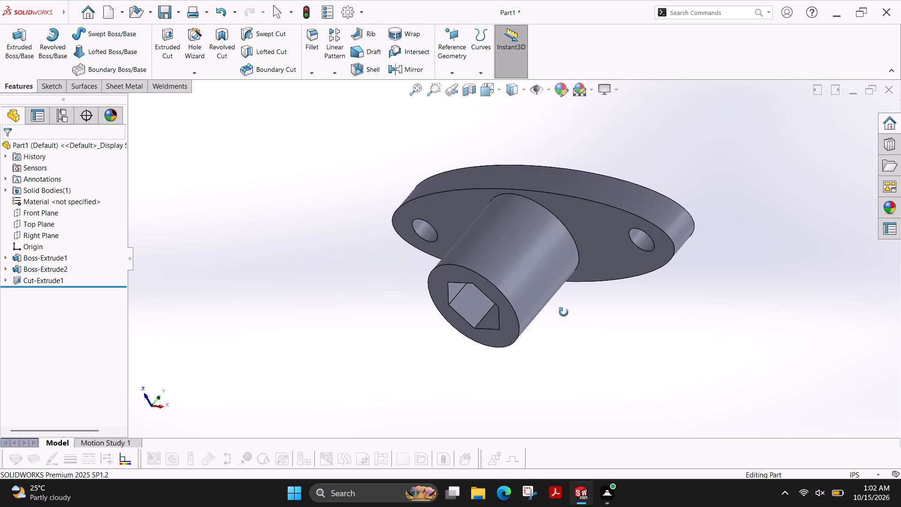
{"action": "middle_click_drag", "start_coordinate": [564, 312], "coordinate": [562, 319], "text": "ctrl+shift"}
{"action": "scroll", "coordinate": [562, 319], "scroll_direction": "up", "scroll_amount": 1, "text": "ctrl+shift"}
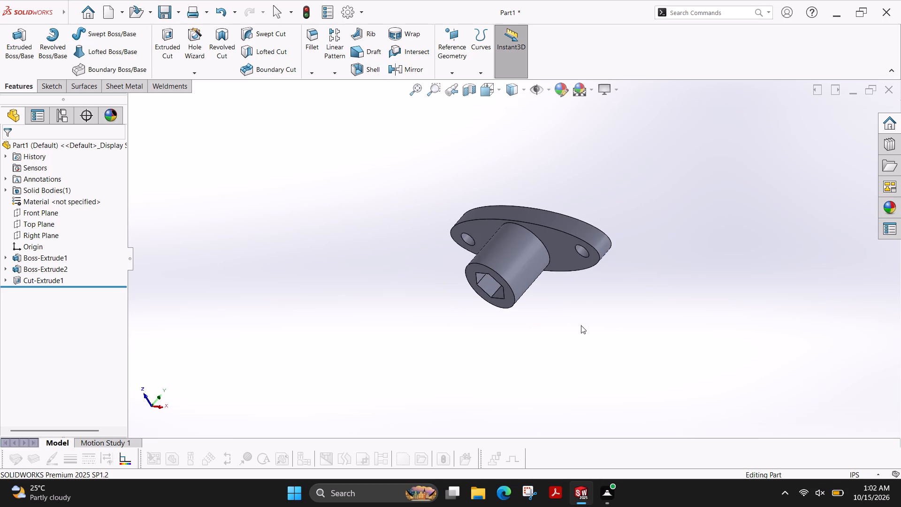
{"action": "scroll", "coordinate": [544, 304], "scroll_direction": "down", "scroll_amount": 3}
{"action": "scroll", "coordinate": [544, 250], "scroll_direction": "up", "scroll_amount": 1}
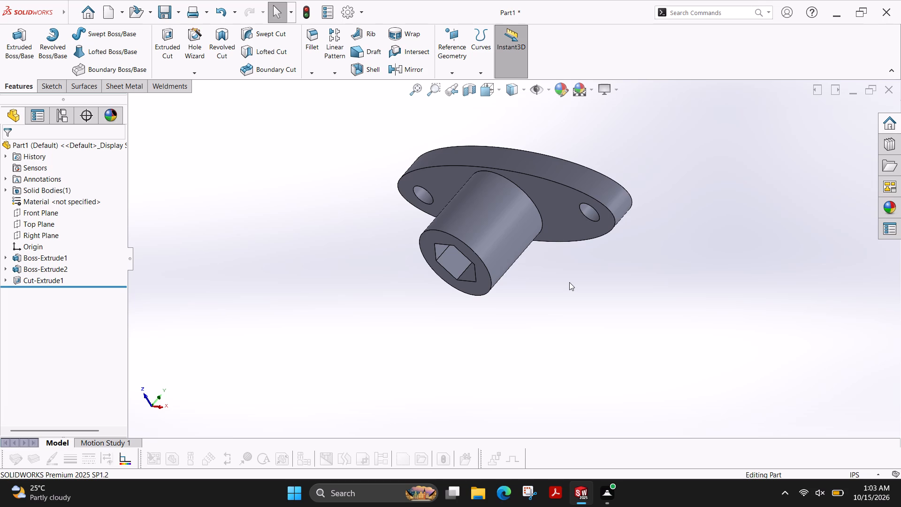
Save the part as fujiPart23 in the solidworks folder, alongside the existing fujiPart files.
{"action": "key", "text": "ctrl+s"}
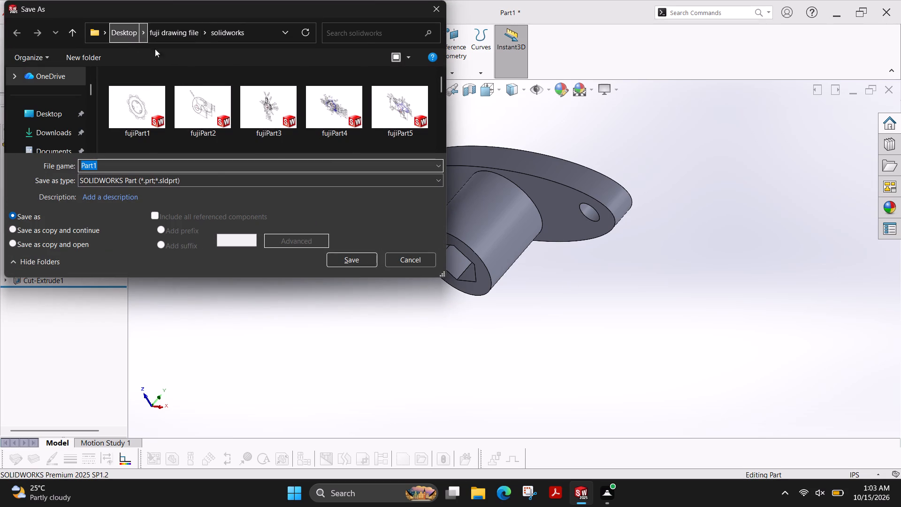
{"action": "scroll", "coordinate": [319, 105], "scroll_direction": "down", "scroll_amount": 13}
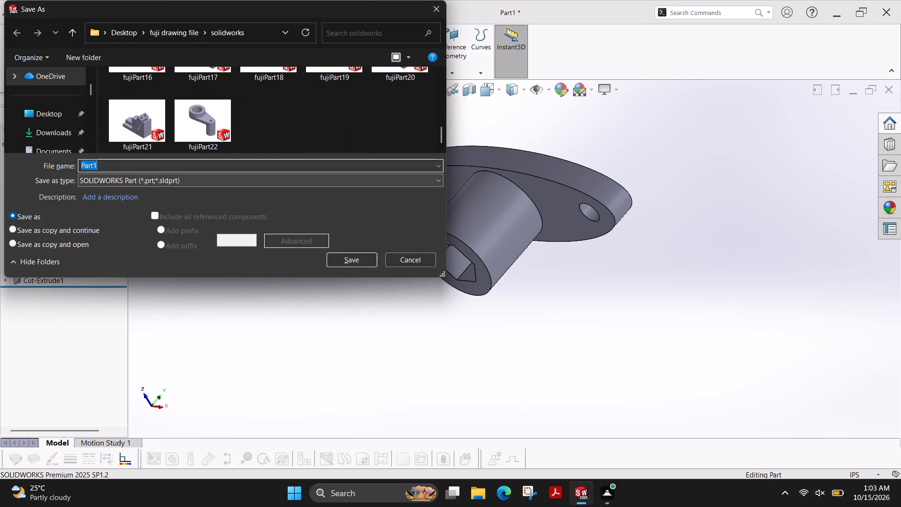
{"action": "key", "text": "Right"}
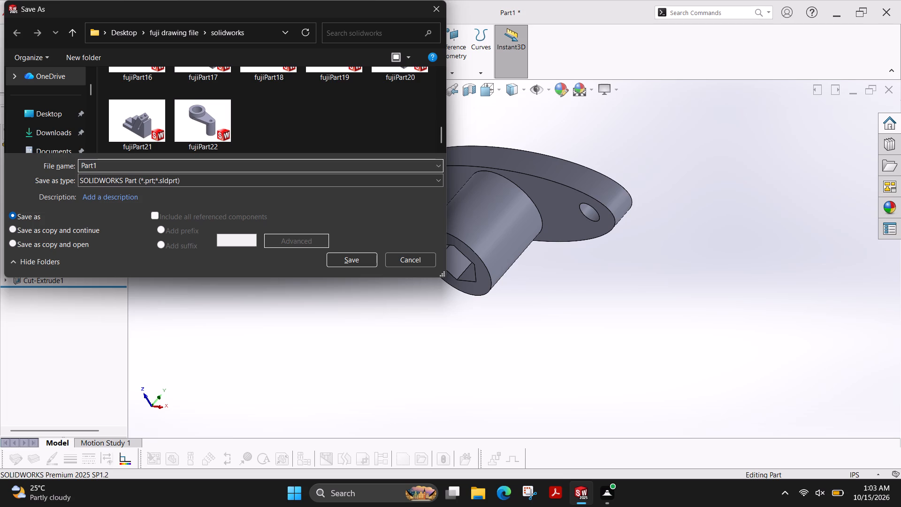
{"action": "key", "text": "BackSpace"}
{"action": "type", "text": "23"}
{"action": "key", "text": "Left"}
{"action": "key", "text": "Left"}
{"action": "key", "text": "Left"}
{"action": "key", "text": "Left"}
{"action": "key", "text": "Left"}
{"action": "key", "text": "Left"}
{"action": "key", "text": "Left"}
{"action": "key", "text": "Left"}
{"action": "key", "text": "Left"}
{"action": "key", "text": "Left"}
{"action": "key", "text": "Left"}
{"action": "key", "text": "Left"}
{"action": "key", "text": "Left"}
{"action": "type", "text": "fuji"}
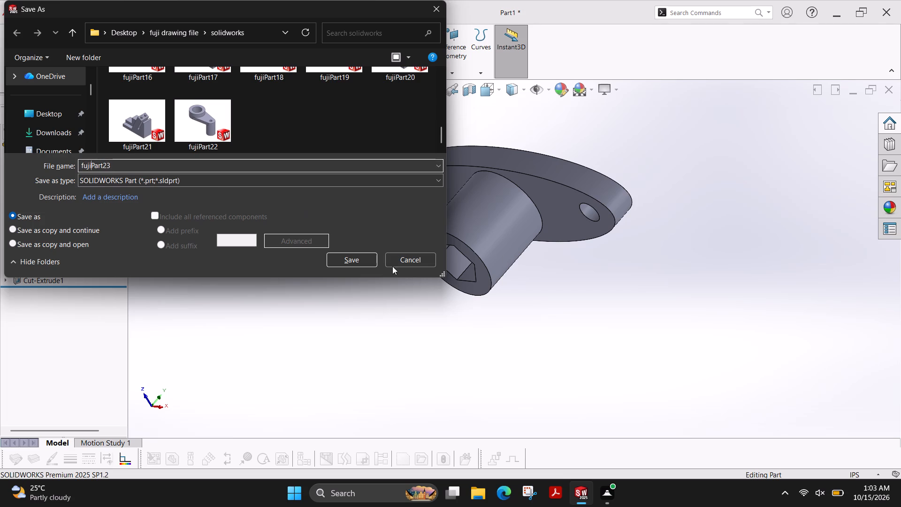
{"action": "left_click", "coordinate": [340, 260]}
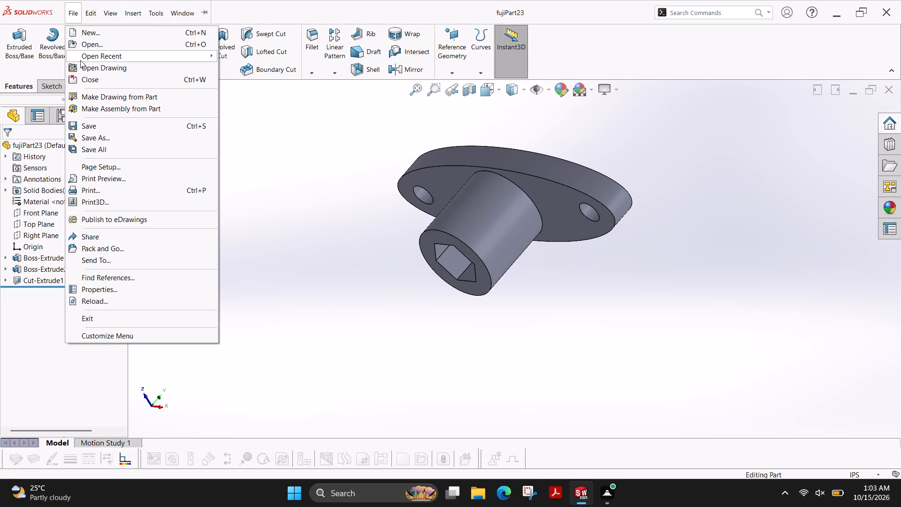
Create a drawing from the part on an A4 (ISO) sheet with the standard sheet format.
{"action": "left_click", "coordinate": [107, 101]}
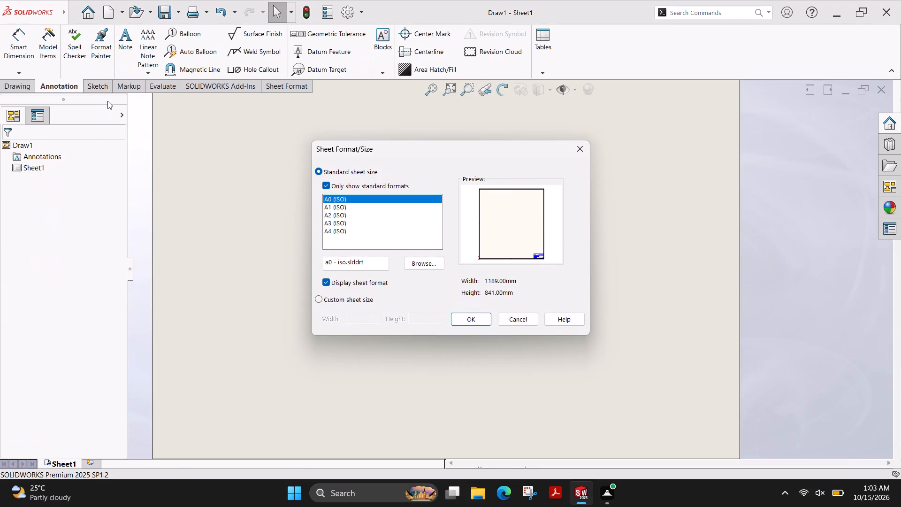
{"action": "left_click", "coordinate": [359, 233]}
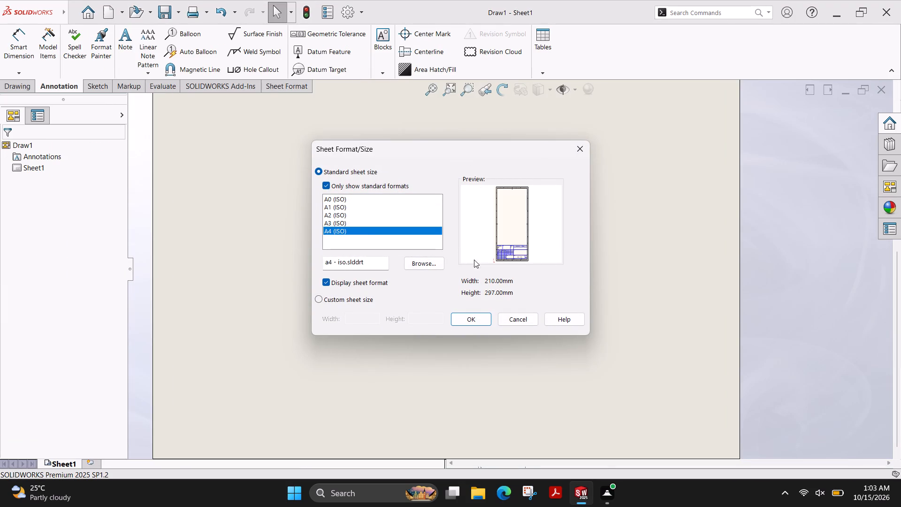
{"action": "left_click", "coordinate": [474, 319]}
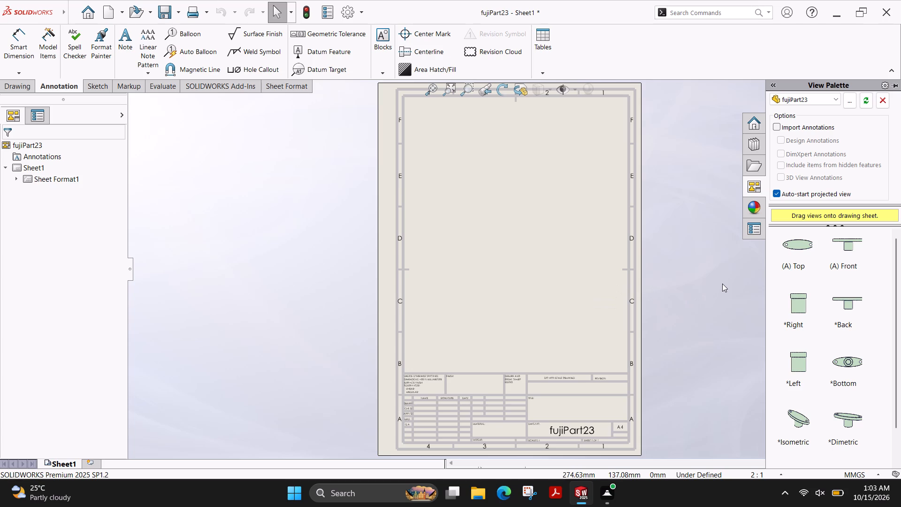
Place the part's Top view near the sheet's upper right and project the front view below it, above the title block.
{"action": "left_click", "coordinate": [798, 246]}
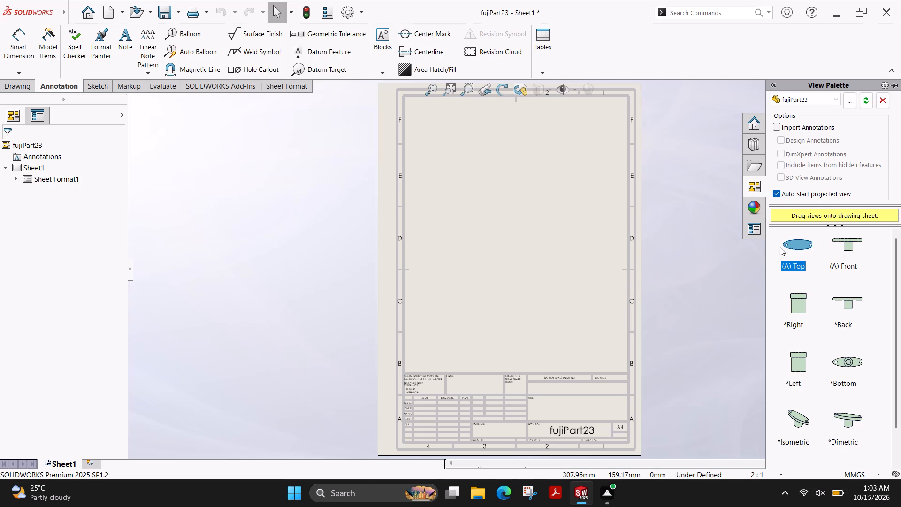
{"action": "left_click_drag", "start_coordinate": [796, 245], "coordinate": [568, 152]}
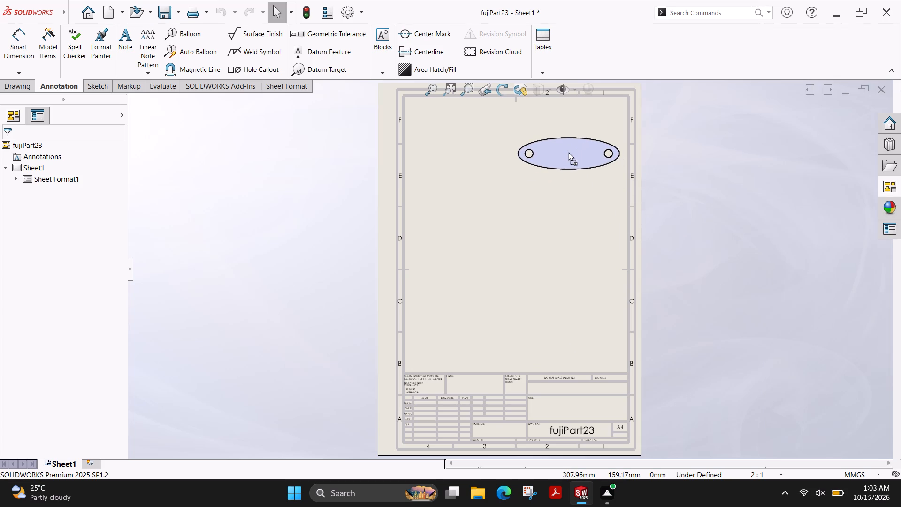
{"action": "left_click_drag", "start_coordinate": [568, 152], "coordinate": [554, 155]}
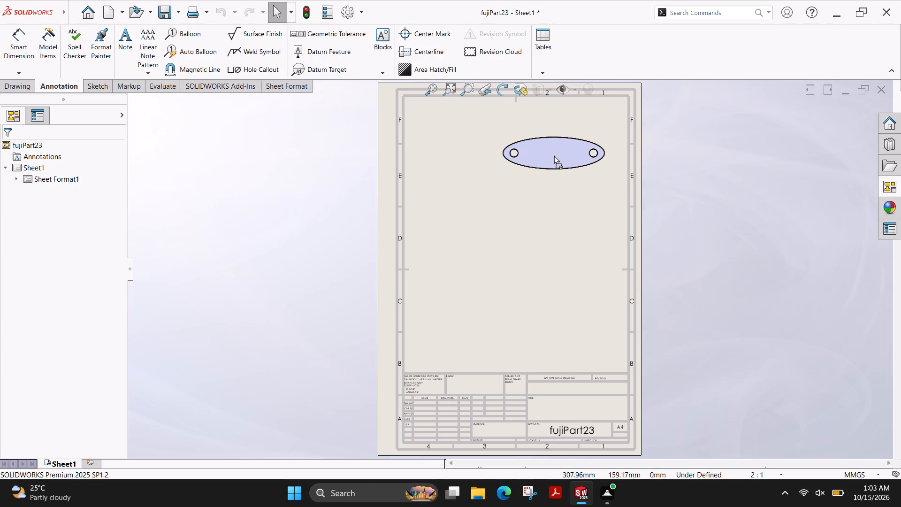
{"action": "left_click_drag", "start_coordinate": [554, 155], "coordinate": [549, 157]}
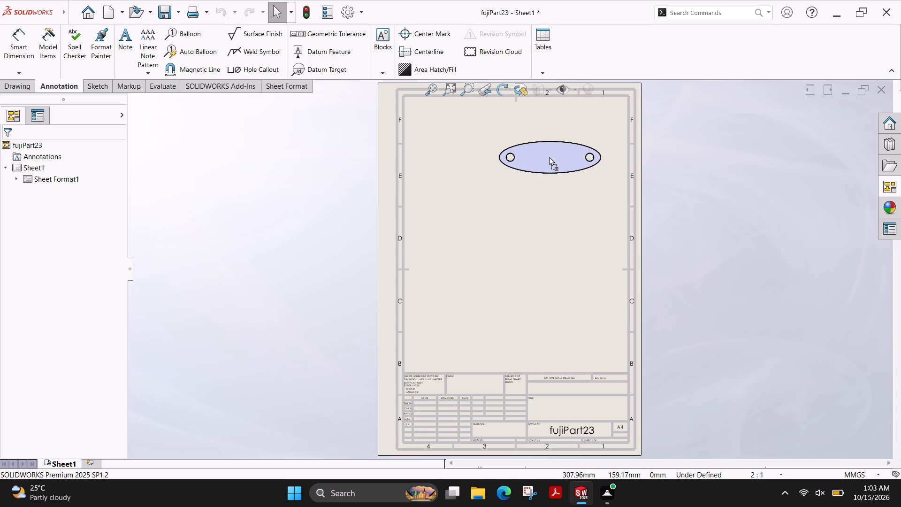
{"action": "left_click_drag", "start_coordinate": [549, 157], "coordinate": [546, 156]}
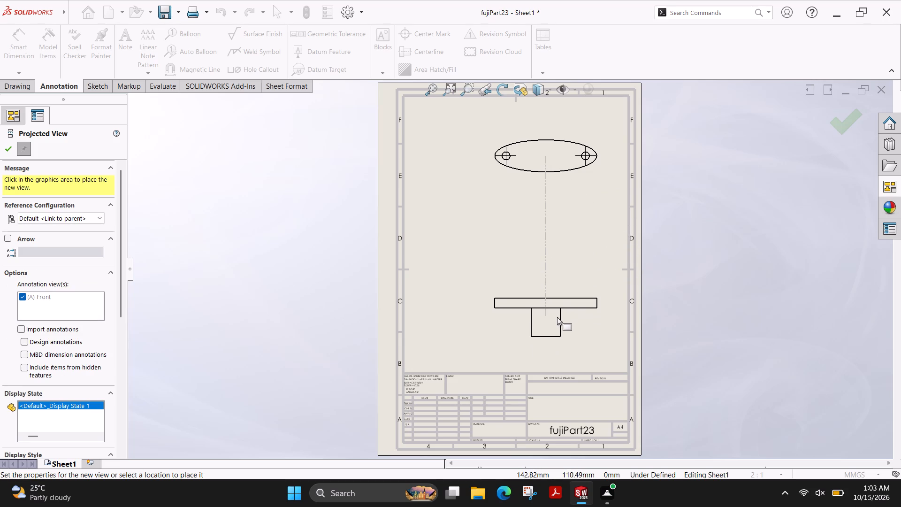
{"action": "left_click", "coordinate": [557, 315]}
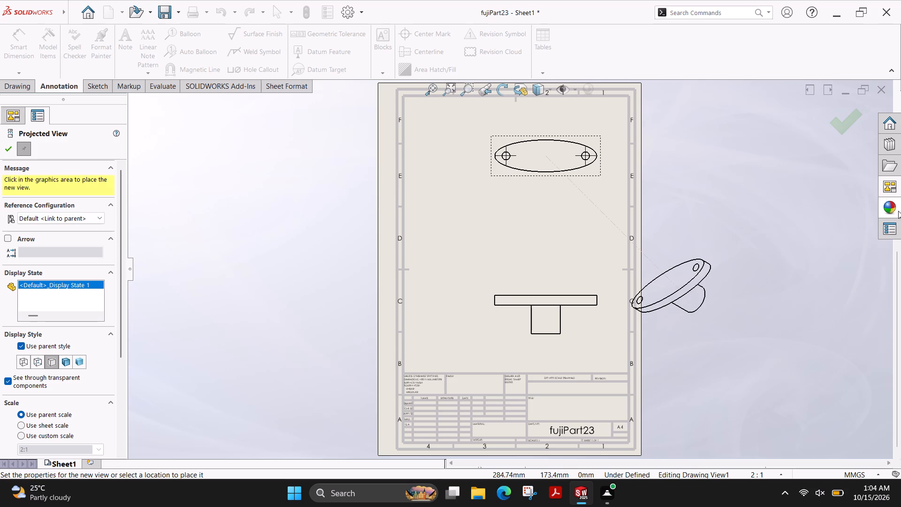
Place the Bottom view between the top and front views, with a projected pictorial view outside the sheet's right edge.
{"action": "left_click", "coordinate": [891, 182]}
{"action": "scroll", "coordinate": [843, 356], "scroll_direction": "down", "scroll_amount": 2}
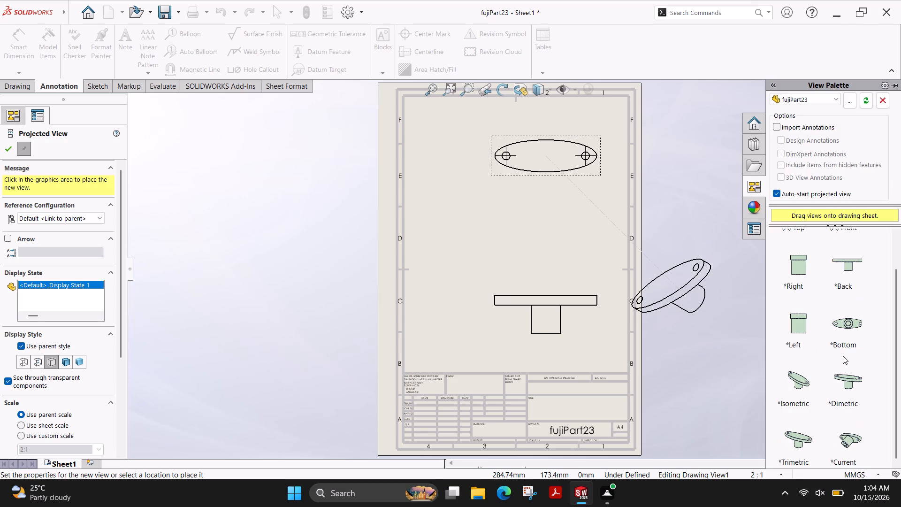
{"action": "scroll", "coordinate": [843, 356], "scroll_direction": "down", "scroll_amount": 1}
{"action": "key", "text": "Escape"}
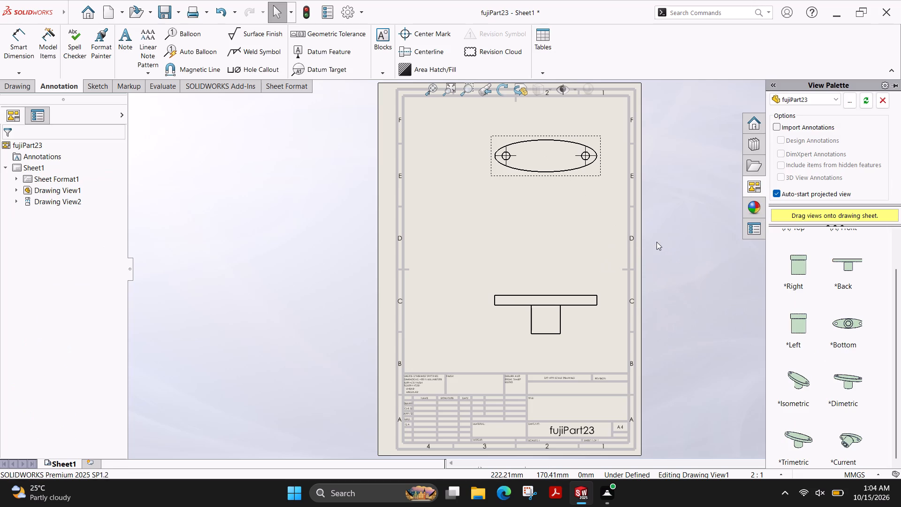
{"action": "key", "text": "Escape"}
{"action": "left_click", "coordinate": [850, 325]}
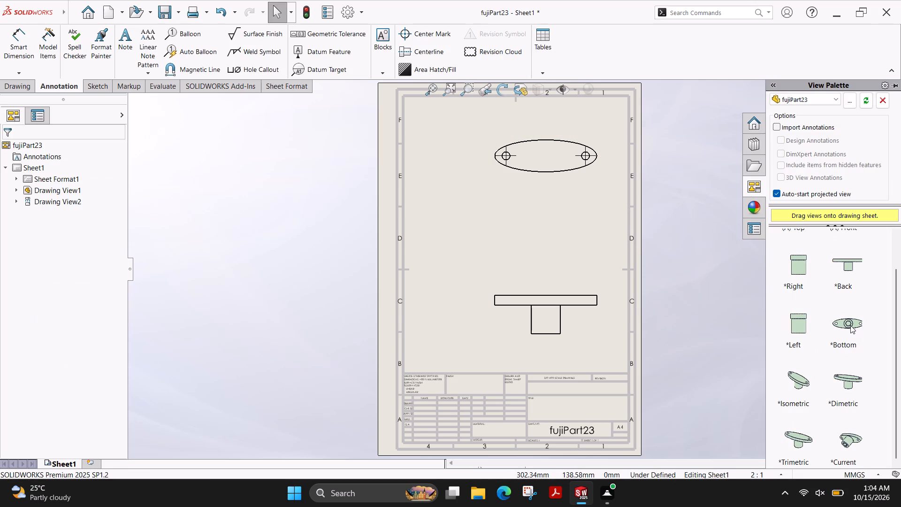
{"action": "left_click_drag", "start_coordinate": [849, 325], "coordinate": [539, 238]}
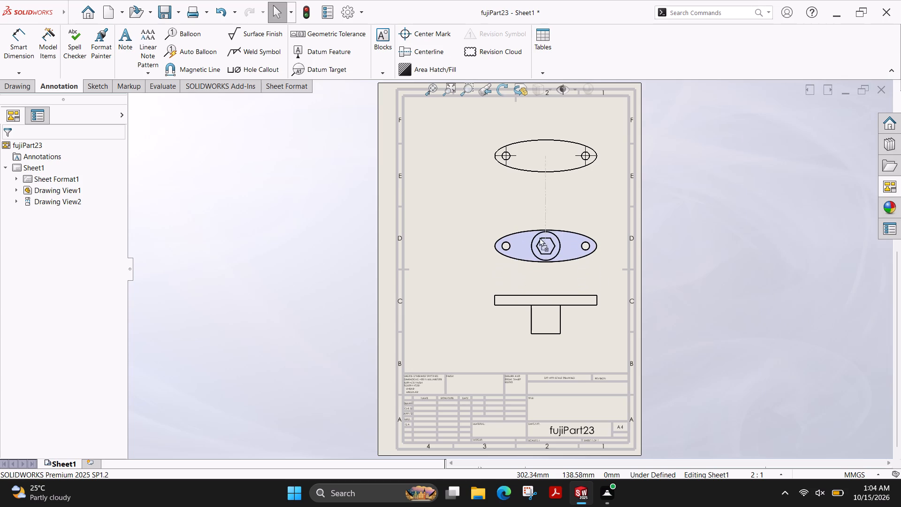
{"action": "left_click_drag", "start_coordinate": [539, 238], "coordinate": [512, 218]}
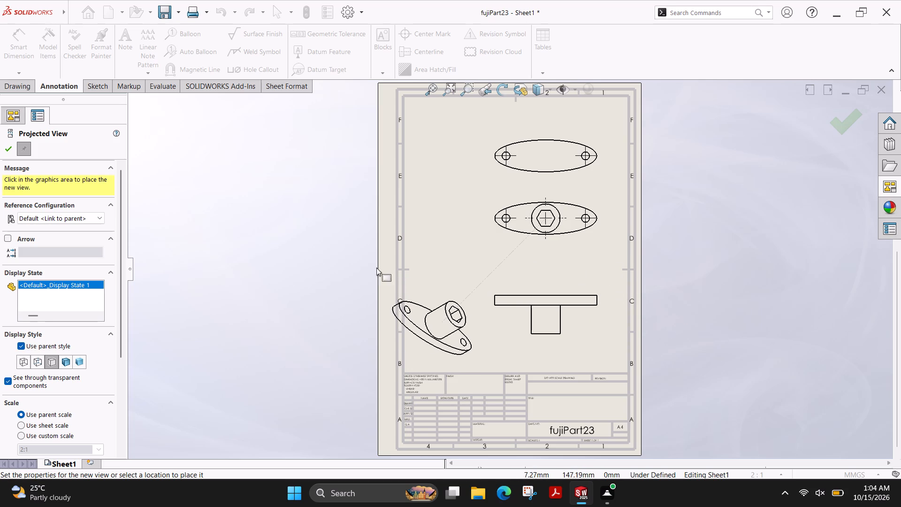
{"action": "left_click", "coordinate": [784, 267]}
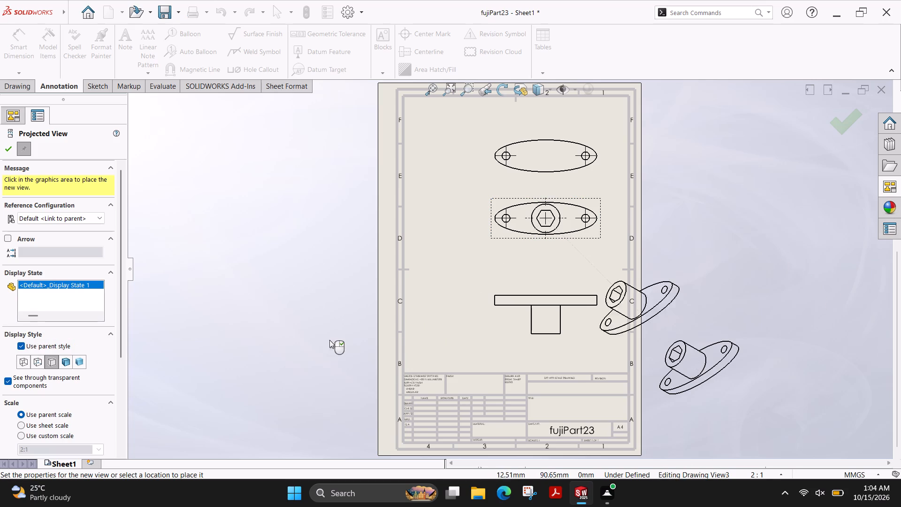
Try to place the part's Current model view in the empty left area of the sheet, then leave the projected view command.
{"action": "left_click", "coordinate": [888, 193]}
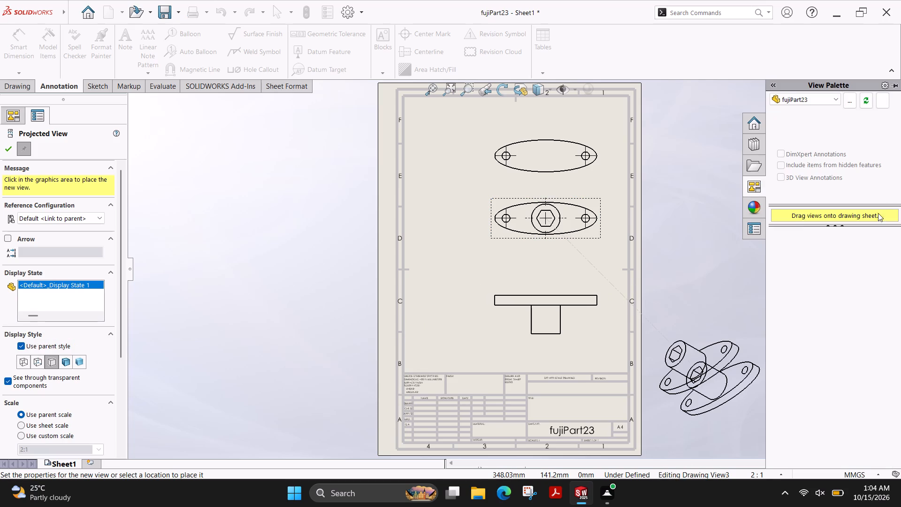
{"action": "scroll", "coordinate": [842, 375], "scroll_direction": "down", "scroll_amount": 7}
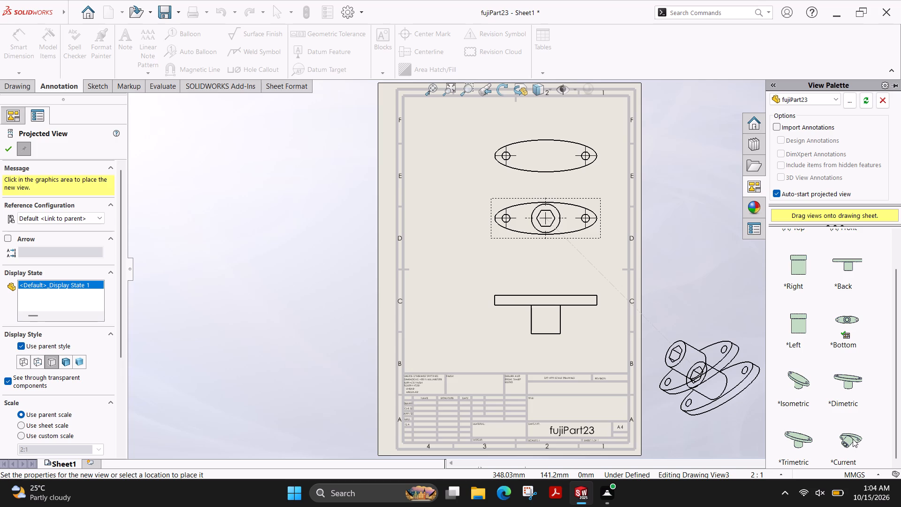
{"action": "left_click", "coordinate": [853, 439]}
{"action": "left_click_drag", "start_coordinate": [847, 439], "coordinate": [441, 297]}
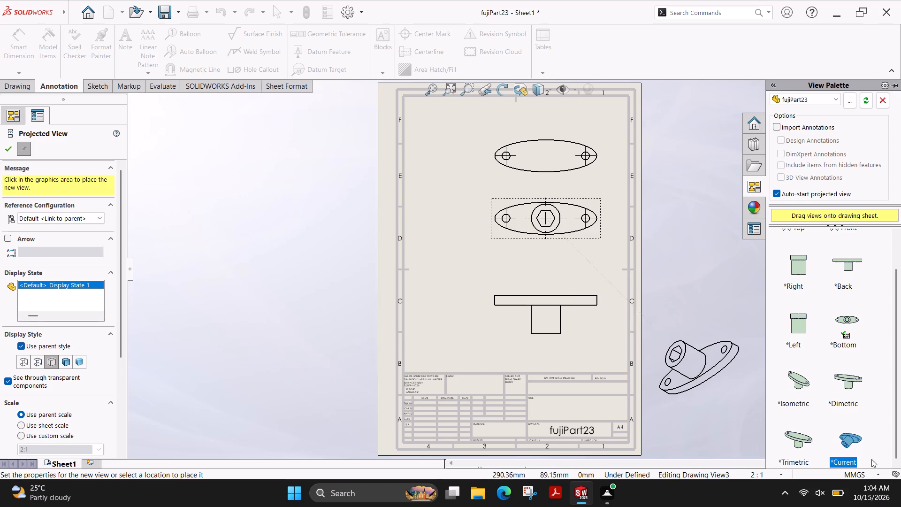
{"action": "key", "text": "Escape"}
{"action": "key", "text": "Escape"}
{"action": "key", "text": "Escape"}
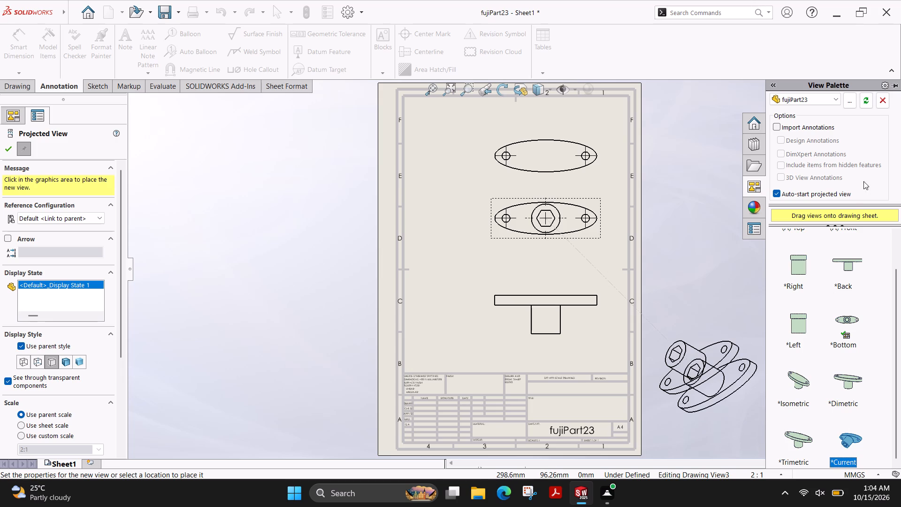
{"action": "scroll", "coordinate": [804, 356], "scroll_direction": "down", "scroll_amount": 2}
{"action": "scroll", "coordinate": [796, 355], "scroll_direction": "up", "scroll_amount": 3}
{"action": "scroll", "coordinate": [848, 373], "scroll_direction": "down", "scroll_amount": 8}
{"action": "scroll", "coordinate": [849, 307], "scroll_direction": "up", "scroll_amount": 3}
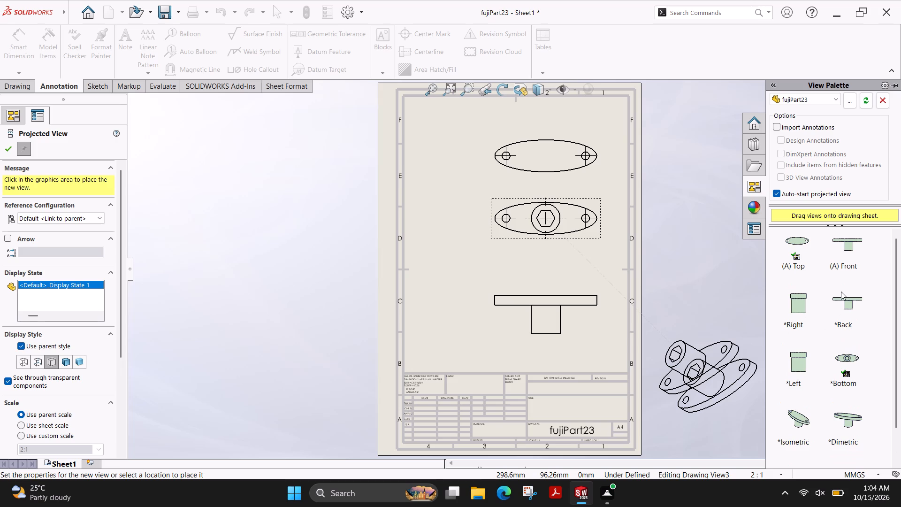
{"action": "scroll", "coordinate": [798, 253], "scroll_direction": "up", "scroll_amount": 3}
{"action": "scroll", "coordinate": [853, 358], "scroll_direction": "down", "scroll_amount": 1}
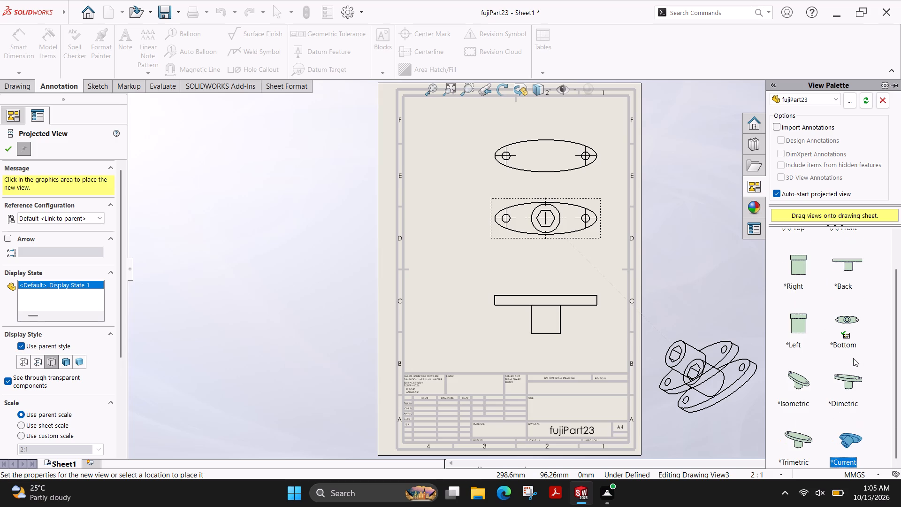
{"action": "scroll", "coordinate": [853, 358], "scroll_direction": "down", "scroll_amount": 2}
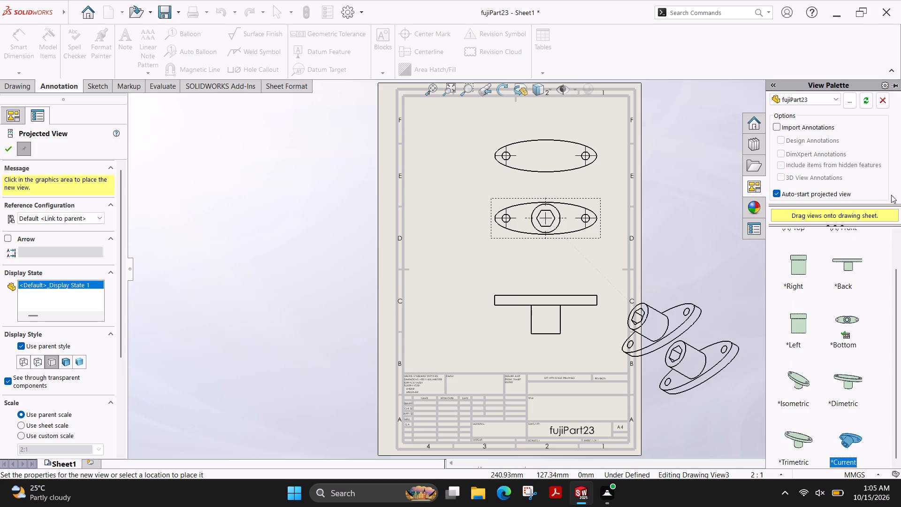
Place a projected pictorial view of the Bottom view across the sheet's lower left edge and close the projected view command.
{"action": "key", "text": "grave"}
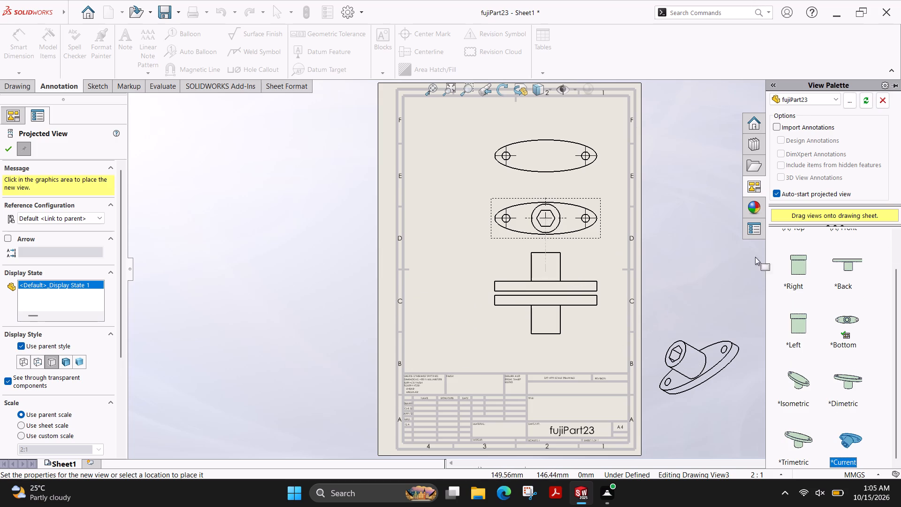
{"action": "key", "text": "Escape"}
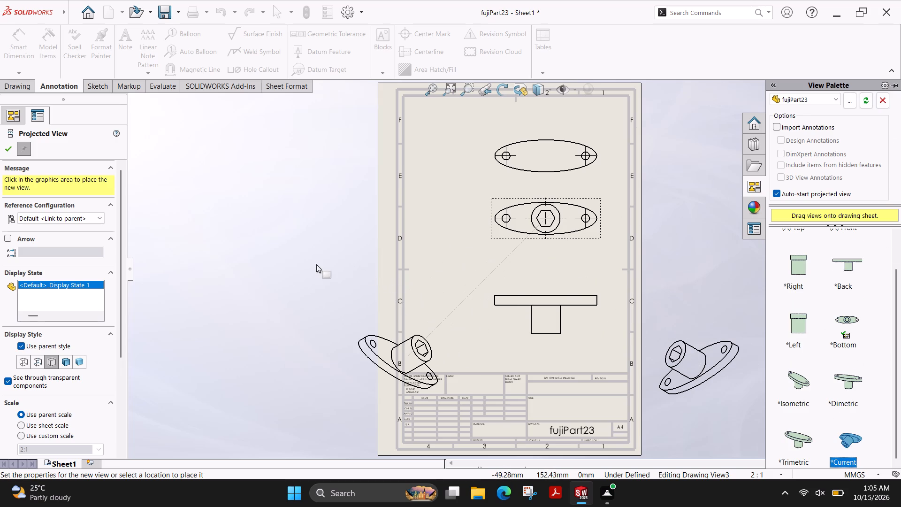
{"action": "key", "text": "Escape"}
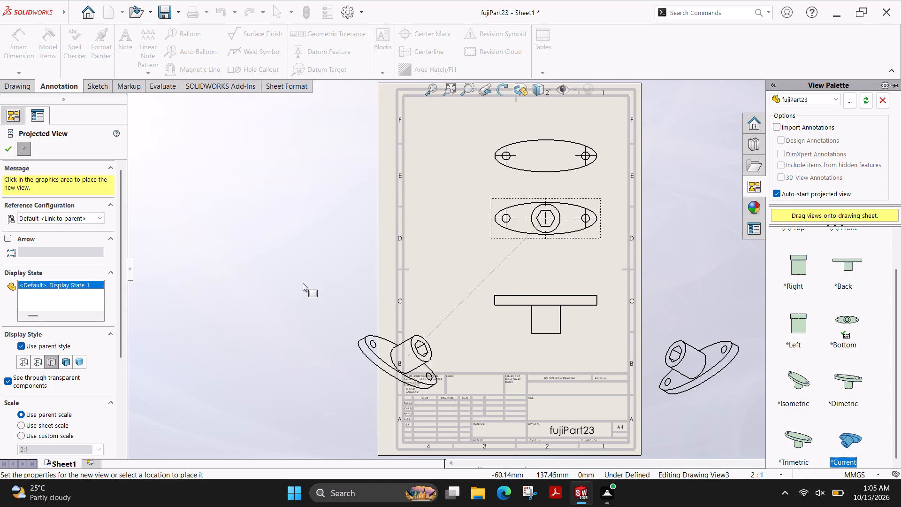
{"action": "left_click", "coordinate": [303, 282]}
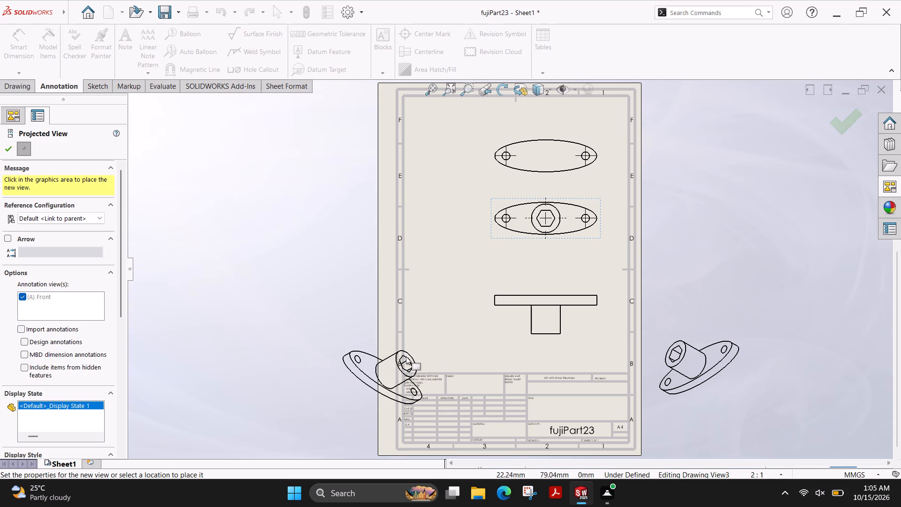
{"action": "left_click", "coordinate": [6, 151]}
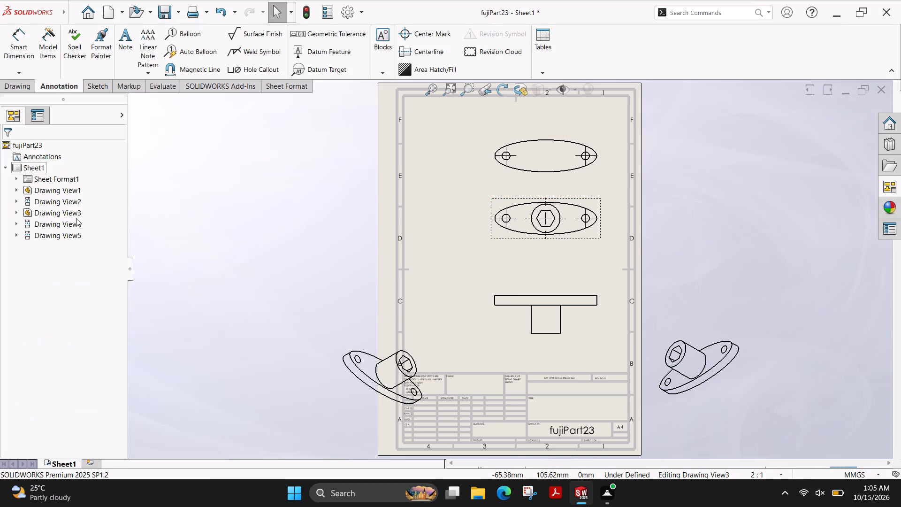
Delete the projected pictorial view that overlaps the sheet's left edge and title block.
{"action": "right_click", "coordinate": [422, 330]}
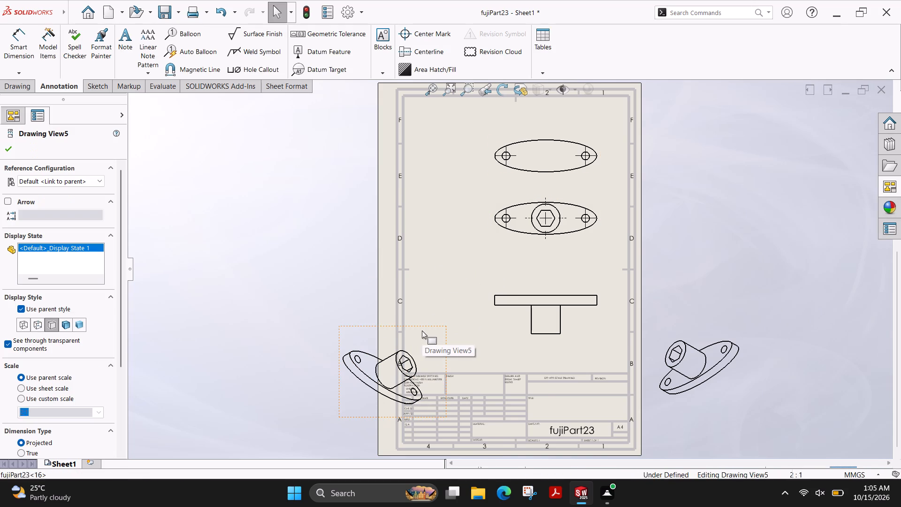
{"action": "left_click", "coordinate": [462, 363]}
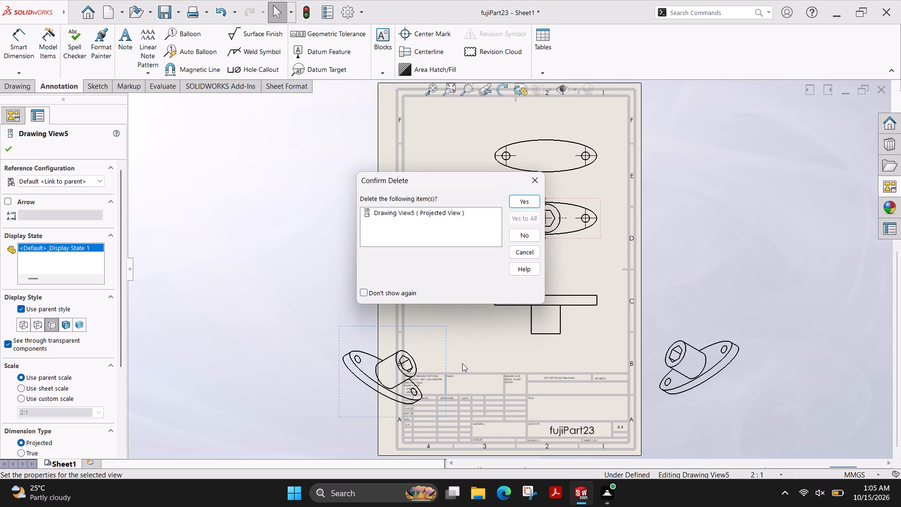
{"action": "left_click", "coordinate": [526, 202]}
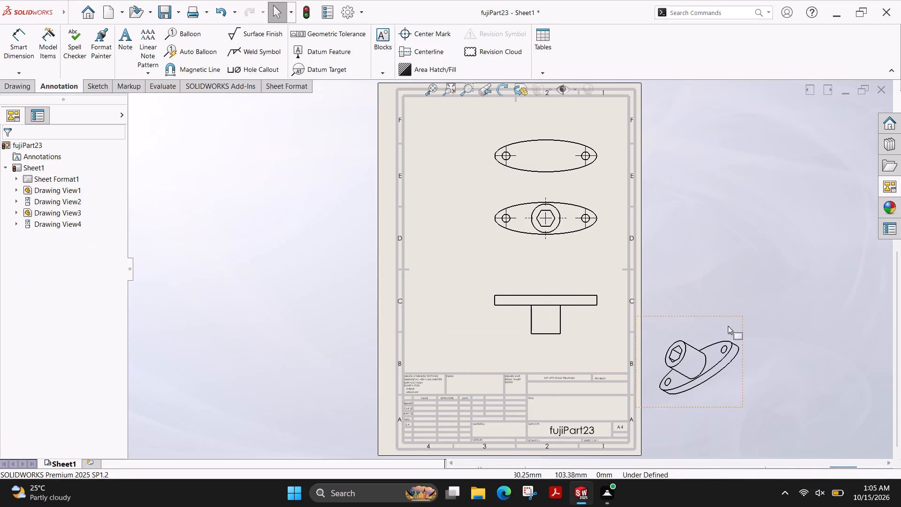
Delete the Top view, the plain ellipse with two holes near the upper end of the sheet.
{"action": "left_click", "coordinate": [595, 138]}
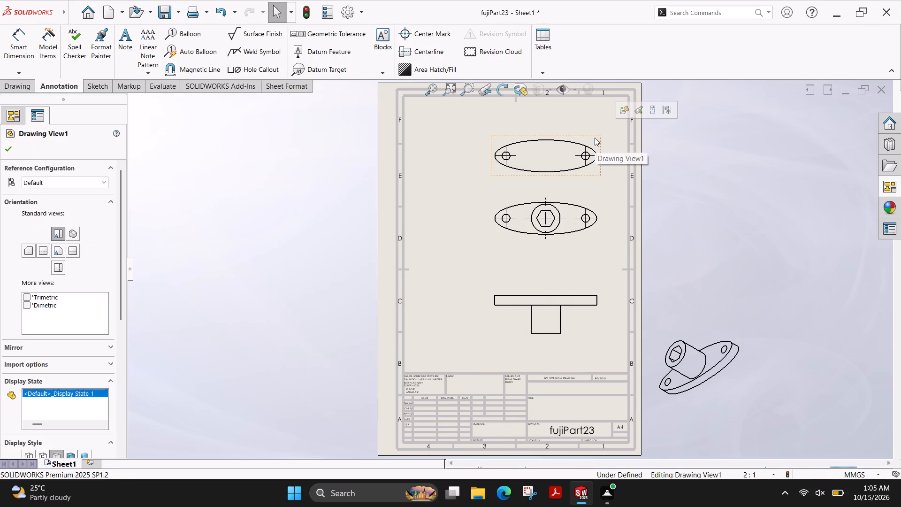
{"action": "right_click", "coordinate": [595, 138]}
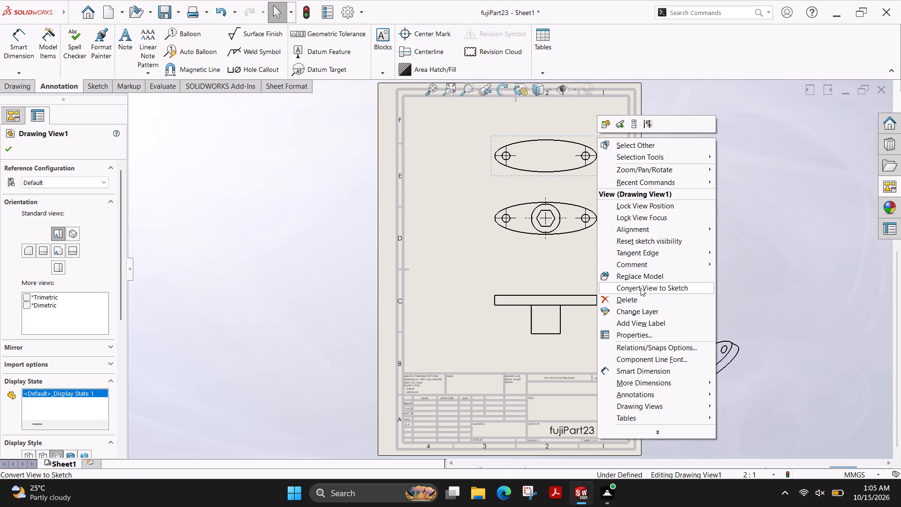
{"action": "left_click", "coordinate": [638, 298]}
{"action": "left_click", "coordinate": [528, 202]}
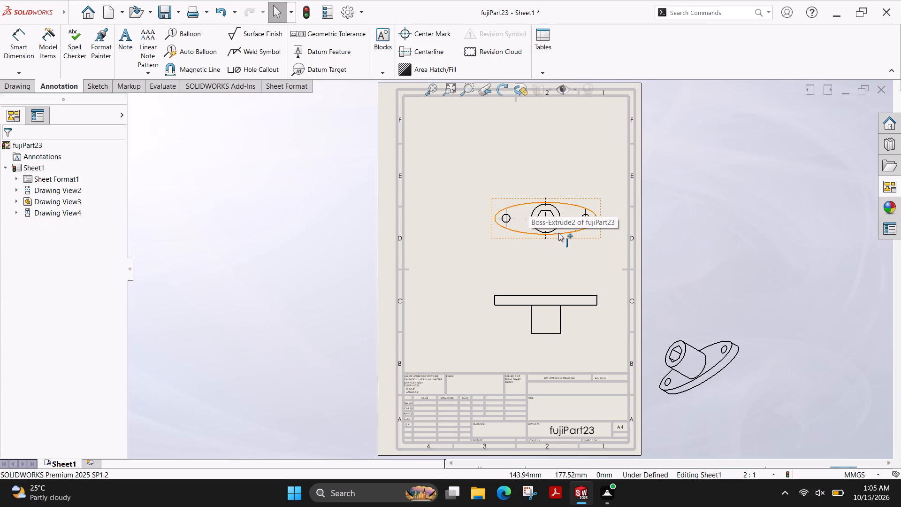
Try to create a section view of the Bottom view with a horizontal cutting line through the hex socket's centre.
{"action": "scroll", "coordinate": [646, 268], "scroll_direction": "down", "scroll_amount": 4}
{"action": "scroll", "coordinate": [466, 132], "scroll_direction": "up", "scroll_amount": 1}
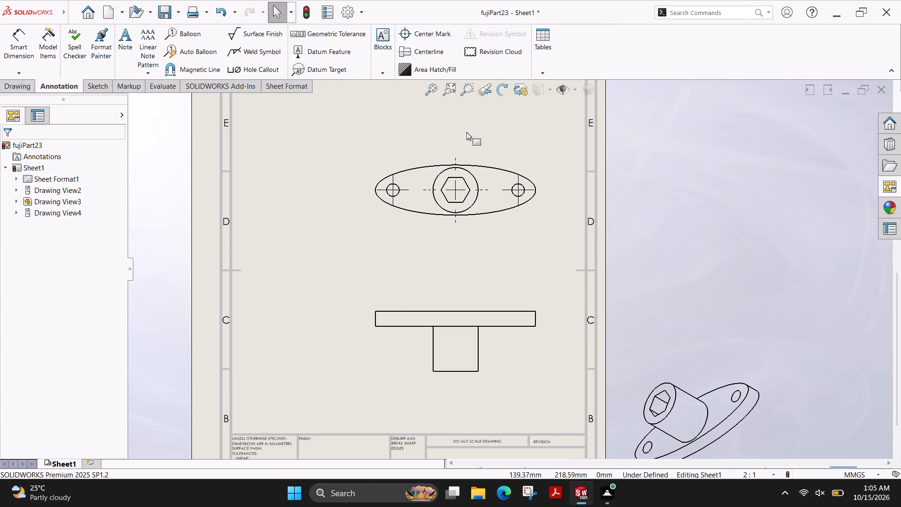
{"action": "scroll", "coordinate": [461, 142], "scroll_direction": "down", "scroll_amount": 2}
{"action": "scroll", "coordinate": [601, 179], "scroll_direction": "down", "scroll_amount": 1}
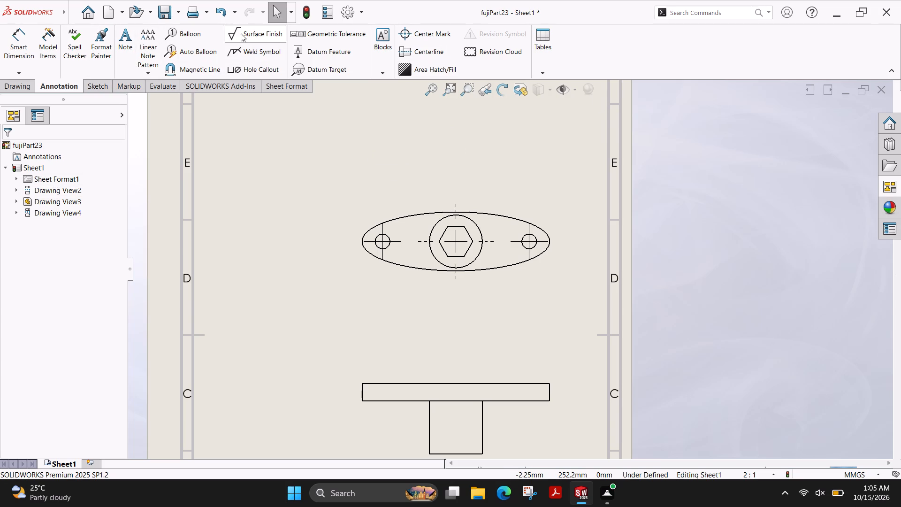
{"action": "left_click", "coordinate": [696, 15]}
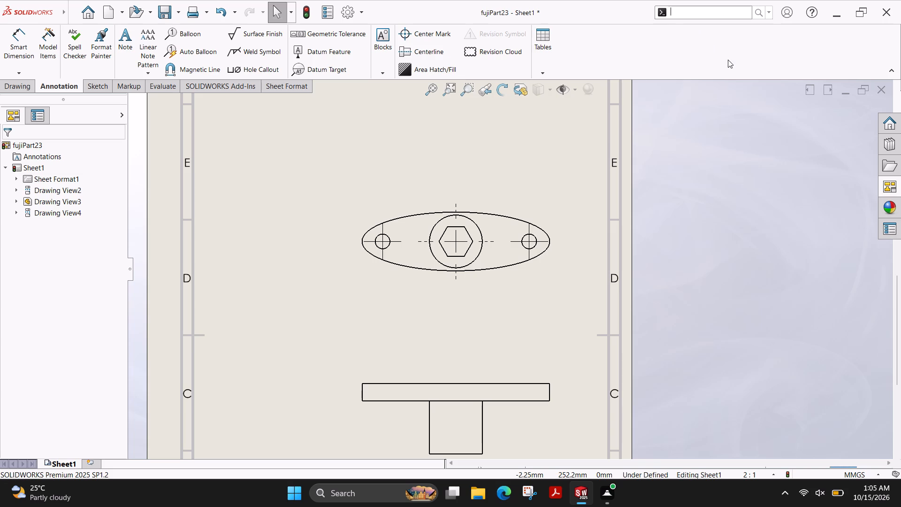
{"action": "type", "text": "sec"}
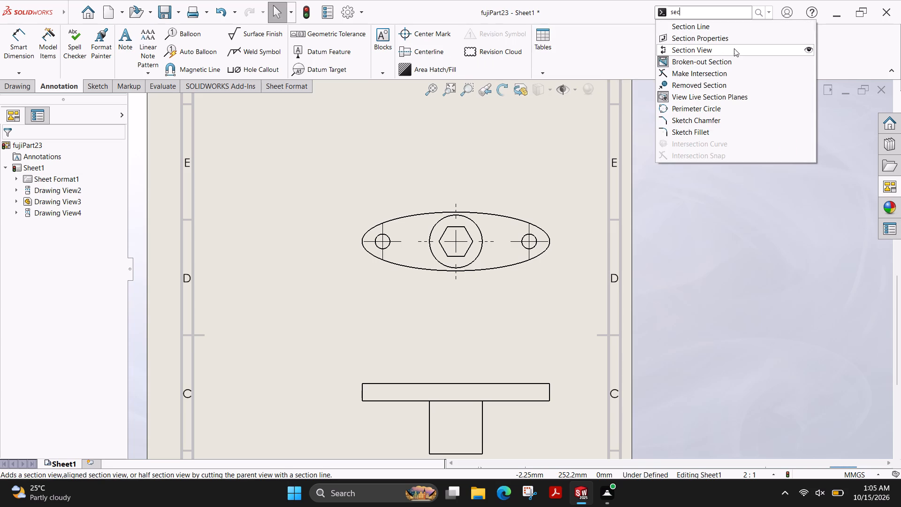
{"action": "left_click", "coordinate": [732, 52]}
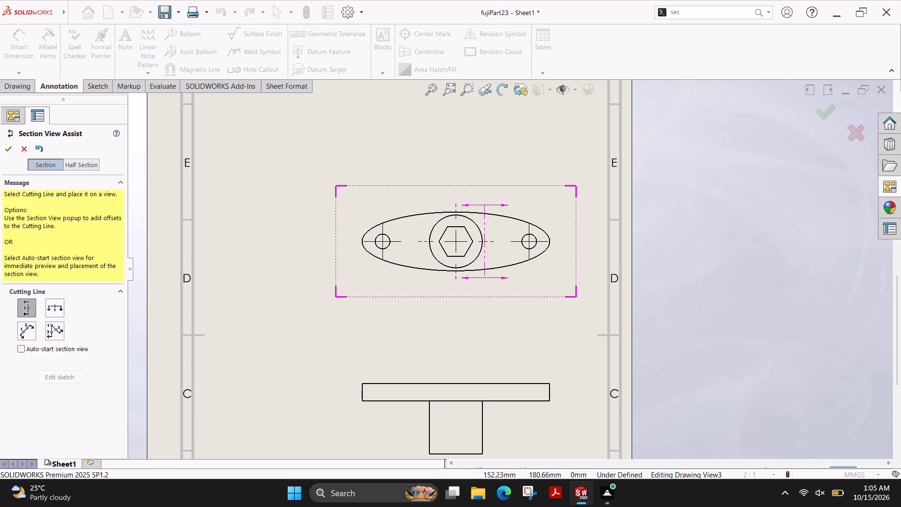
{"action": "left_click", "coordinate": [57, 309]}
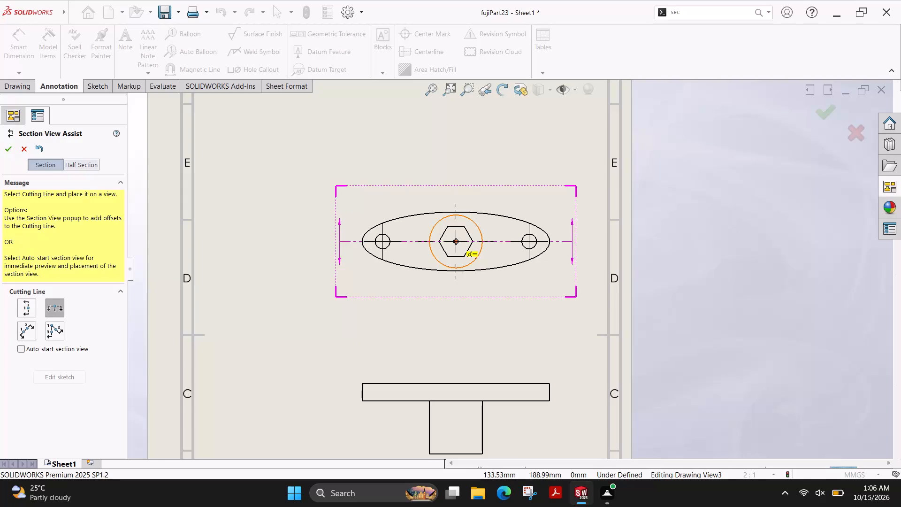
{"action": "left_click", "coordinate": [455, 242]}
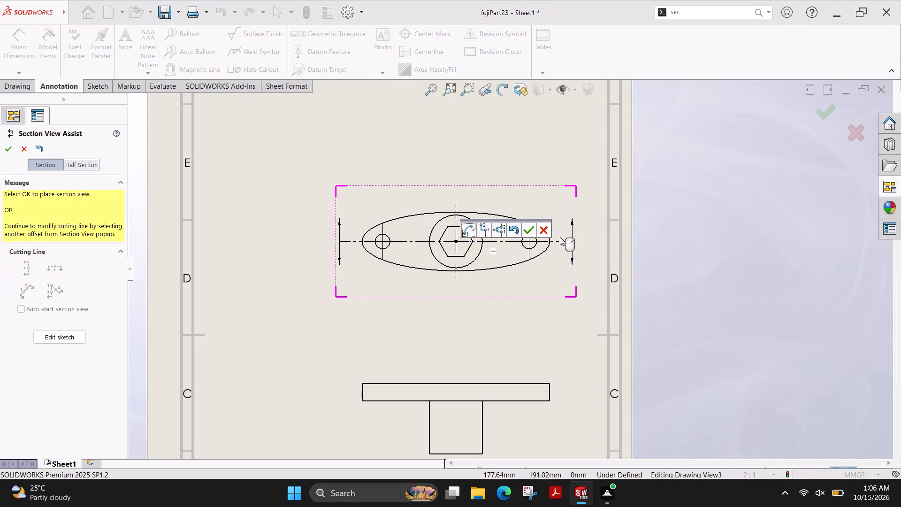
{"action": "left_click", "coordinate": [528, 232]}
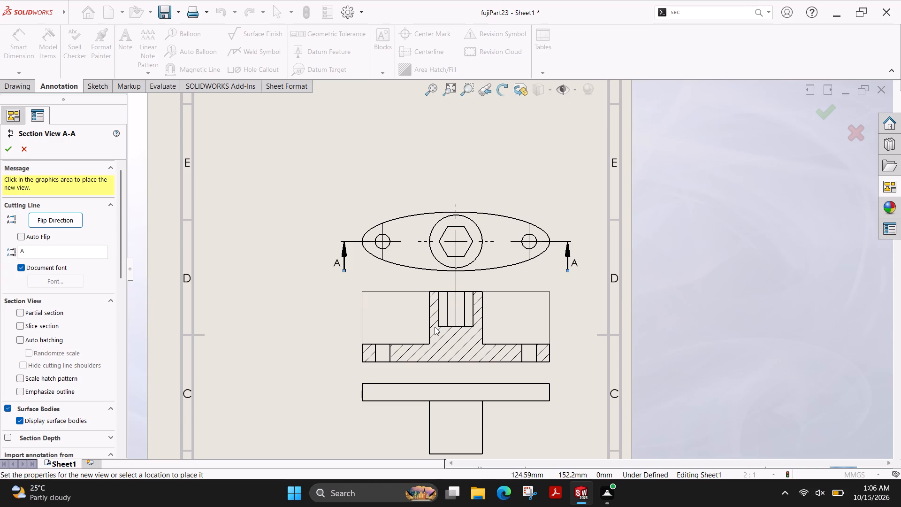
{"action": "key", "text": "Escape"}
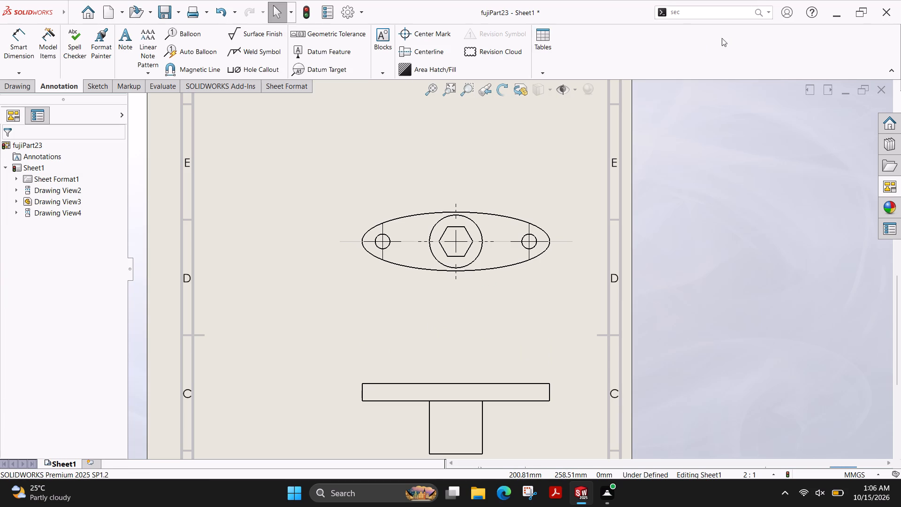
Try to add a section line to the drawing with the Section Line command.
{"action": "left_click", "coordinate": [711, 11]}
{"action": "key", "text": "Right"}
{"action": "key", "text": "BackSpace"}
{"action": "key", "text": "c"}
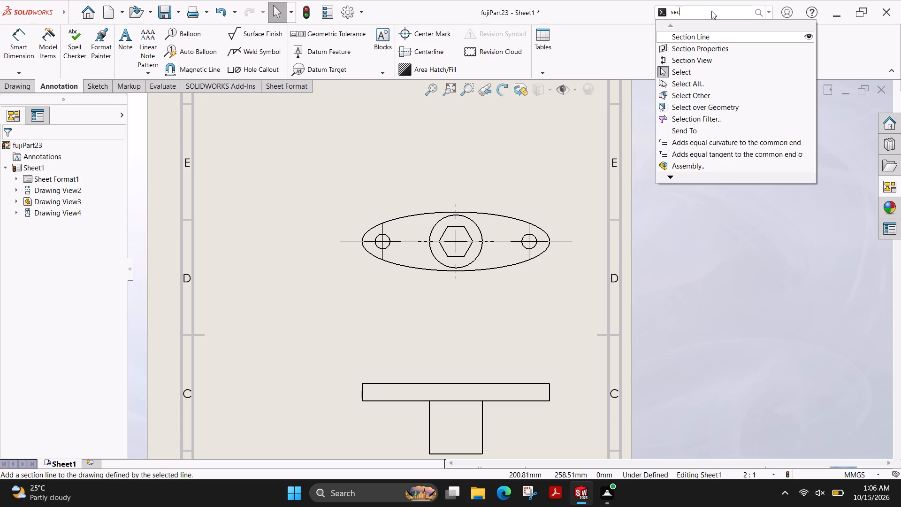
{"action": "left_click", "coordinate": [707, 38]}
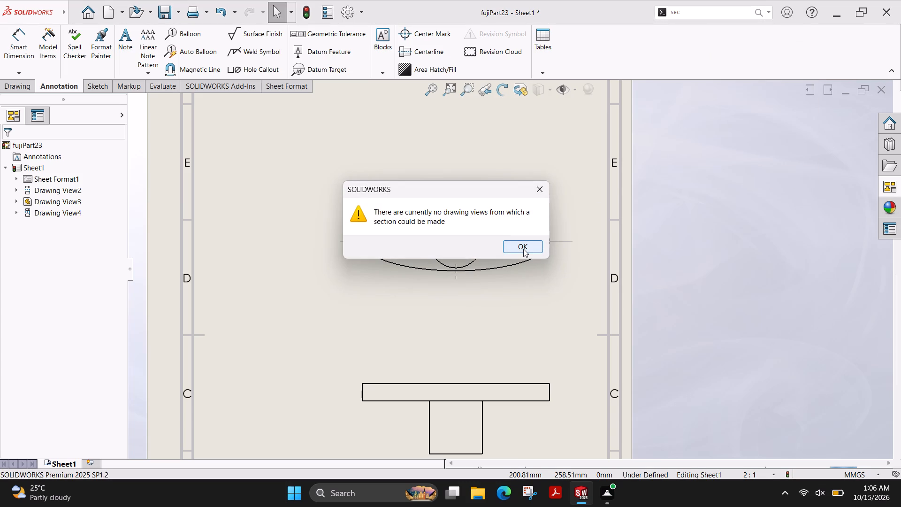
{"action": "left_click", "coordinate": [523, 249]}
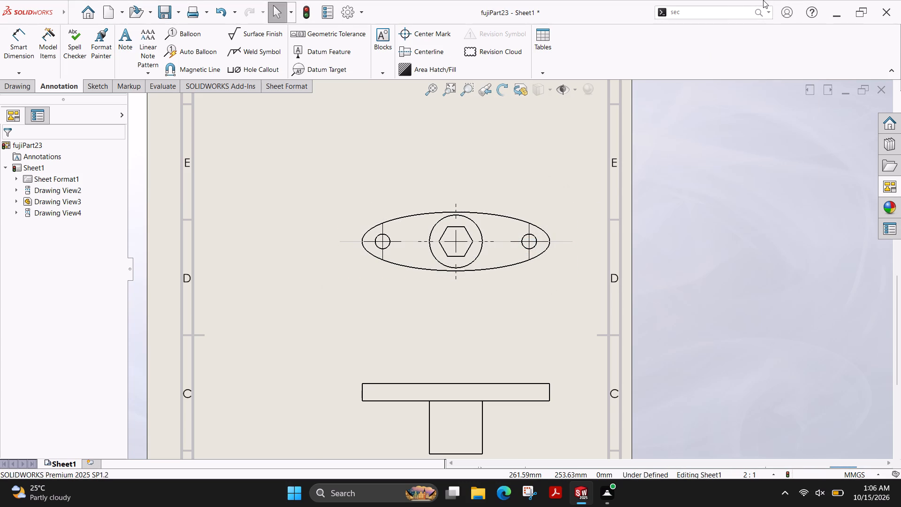
Create a section view with a horizontal cutting line through the hex socket's centre, placed between the Bottom view and the front view.
{"action": "left_click", "coordinate": [710, 14]}
{"action": "key", "text": "BackSpace"}
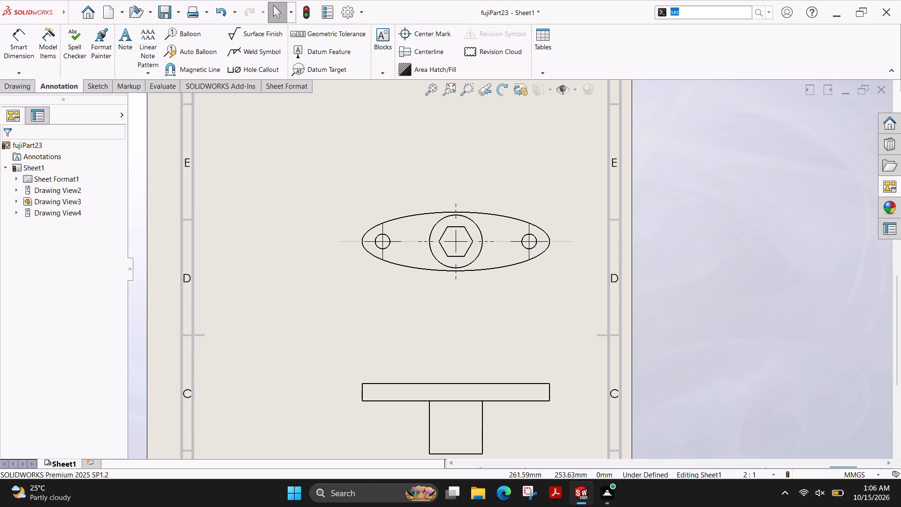
{"action": "type", "text": "sec"}
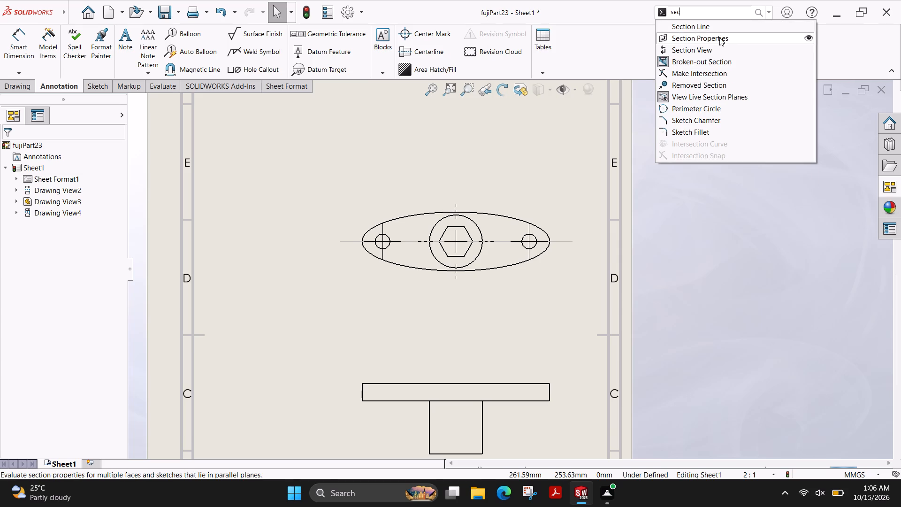
{"action": "left_click", "coordinate": [712, 54]}
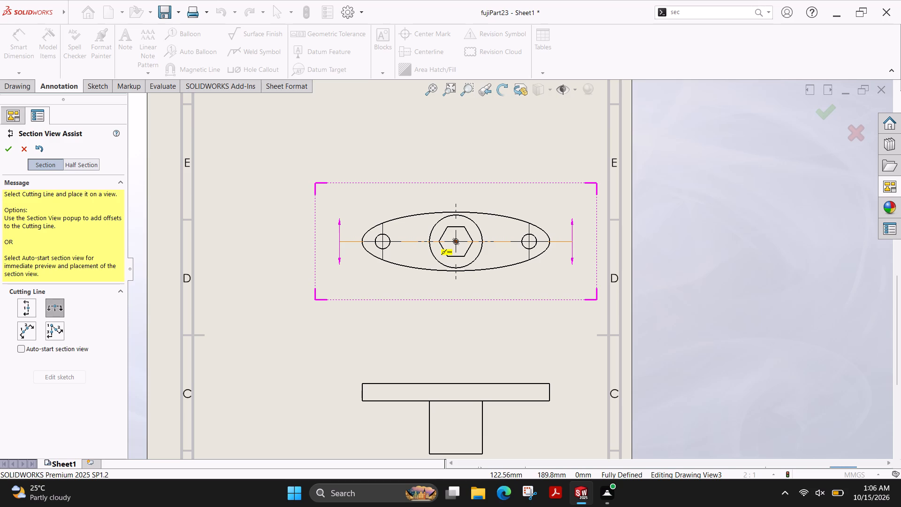
{"action": "left_click", "coordinate": [456, 243]}
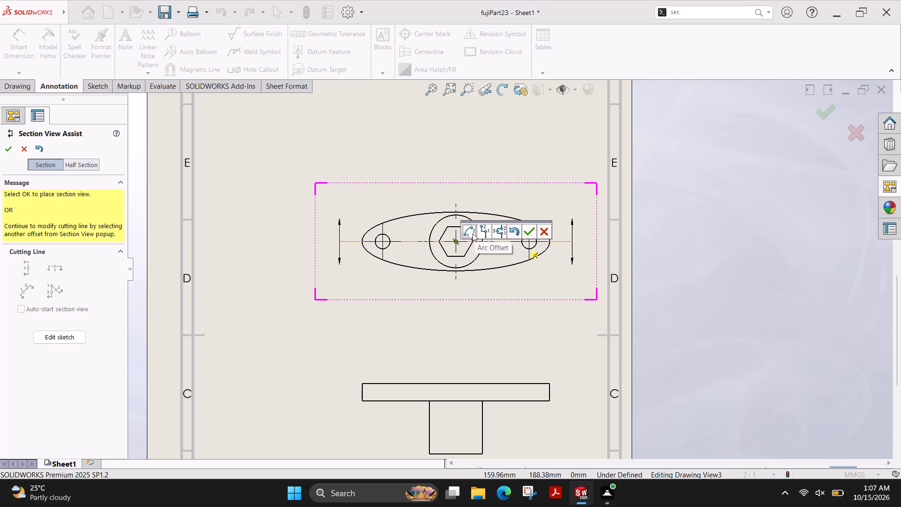
{"action": "left_click", "coordinate": [532, 233]}
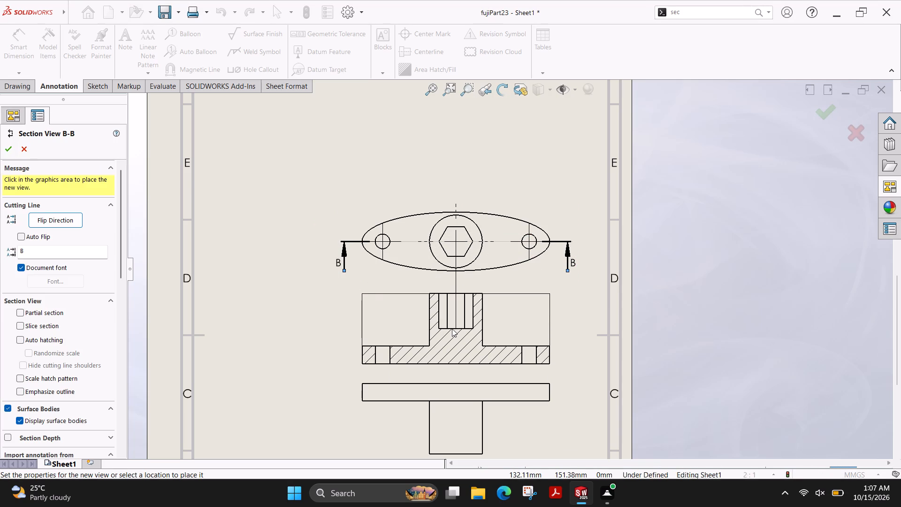
{"action": "left_click", "coordinate": [451, 339]}
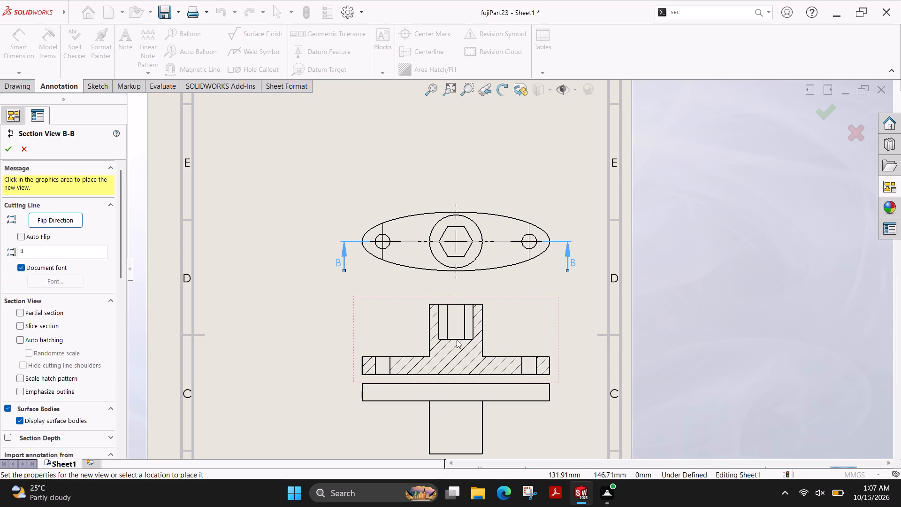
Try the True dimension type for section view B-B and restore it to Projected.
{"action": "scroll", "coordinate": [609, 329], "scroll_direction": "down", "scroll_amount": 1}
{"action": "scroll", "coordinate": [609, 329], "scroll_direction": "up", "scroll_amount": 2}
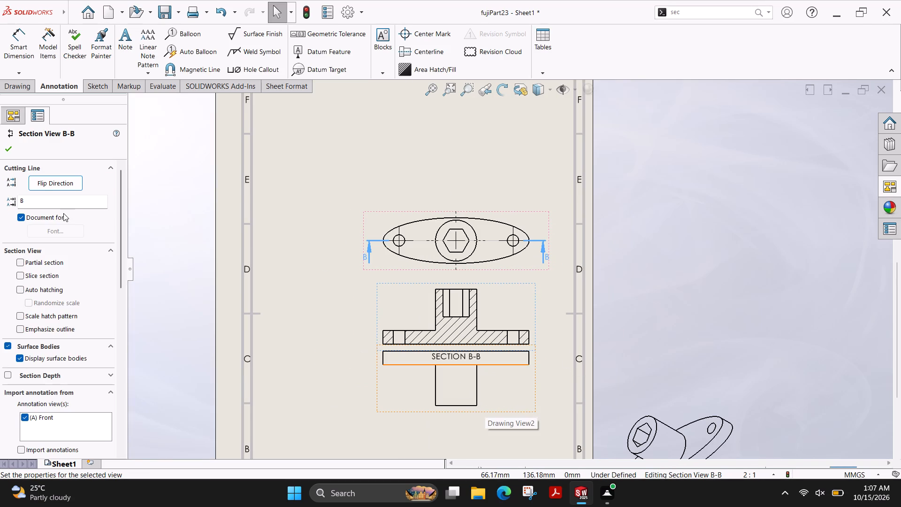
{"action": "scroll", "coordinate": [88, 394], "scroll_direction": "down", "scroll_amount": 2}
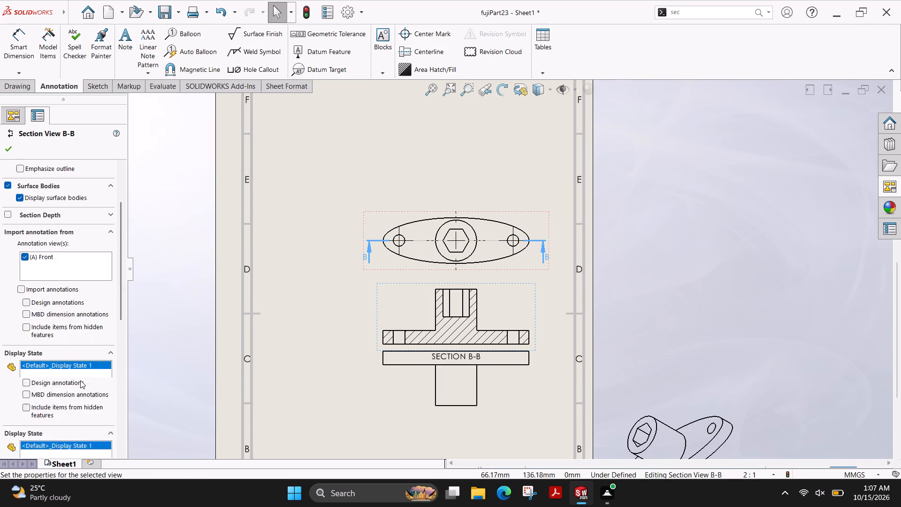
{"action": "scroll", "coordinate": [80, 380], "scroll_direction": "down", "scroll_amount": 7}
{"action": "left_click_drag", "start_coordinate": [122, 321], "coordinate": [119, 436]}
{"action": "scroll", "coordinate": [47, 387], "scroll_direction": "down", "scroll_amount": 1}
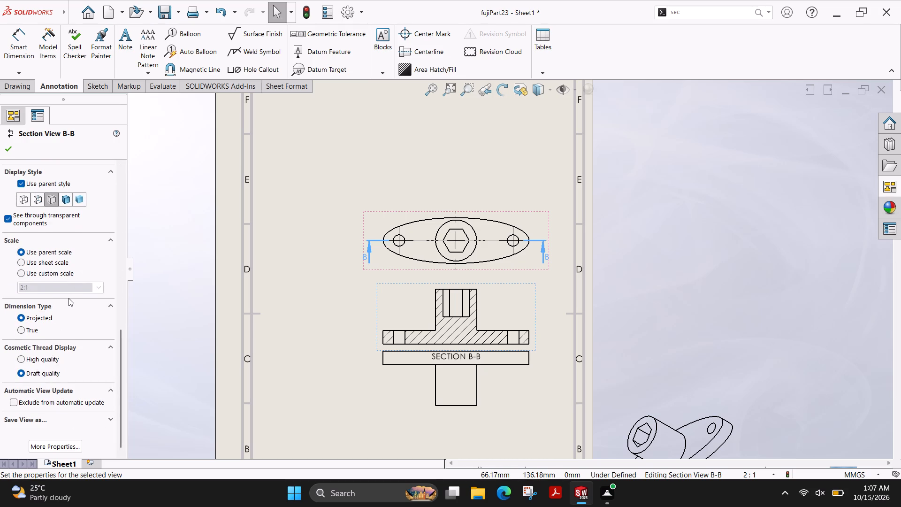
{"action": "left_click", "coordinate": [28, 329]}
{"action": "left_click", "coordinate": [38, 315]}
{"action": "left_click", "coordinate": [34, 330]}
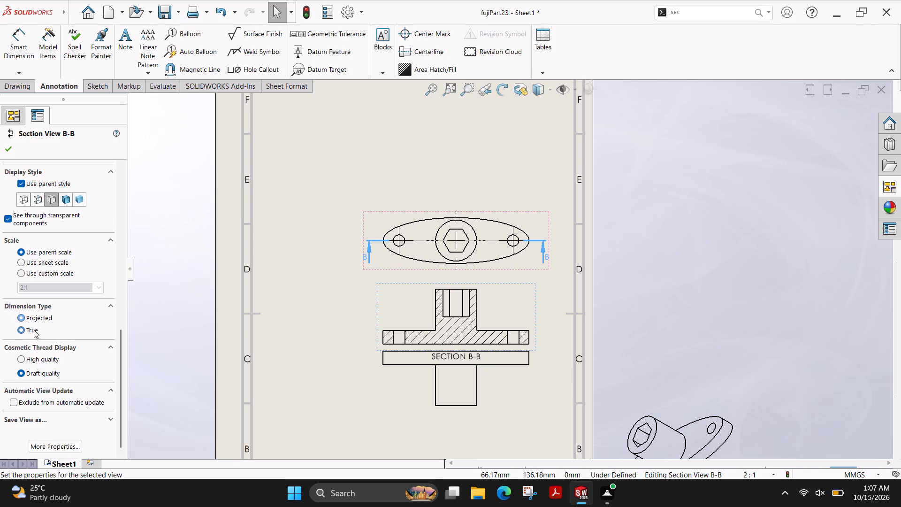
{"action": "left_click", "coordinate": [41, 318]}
Flip the cutting direction of section view B-B so its arrows point down, towards the section view.
{"action": "scroll", "coordinate": [62, 348], "scroll_direction": "up", "scroll_amount": 1}
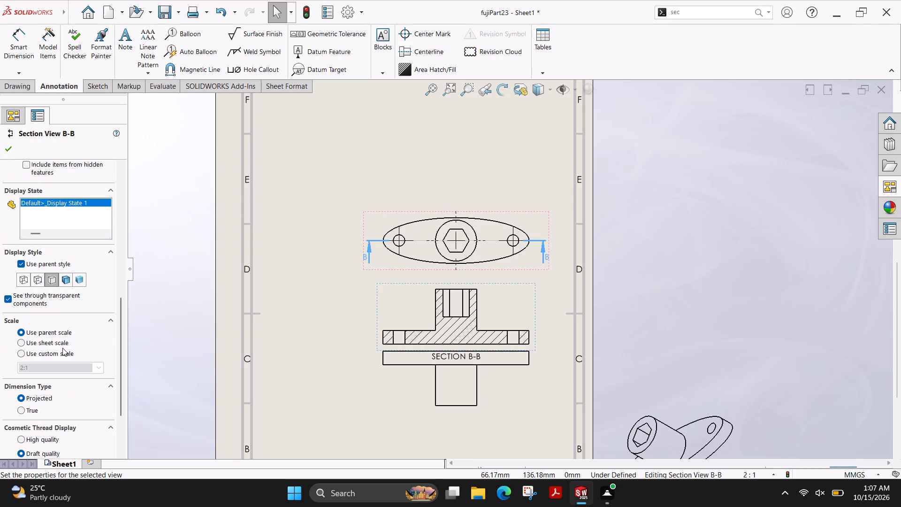
{"action": "scroll", "coordinate": [59, 333], "scroll_direction": "up", "scroll_amount": 4}
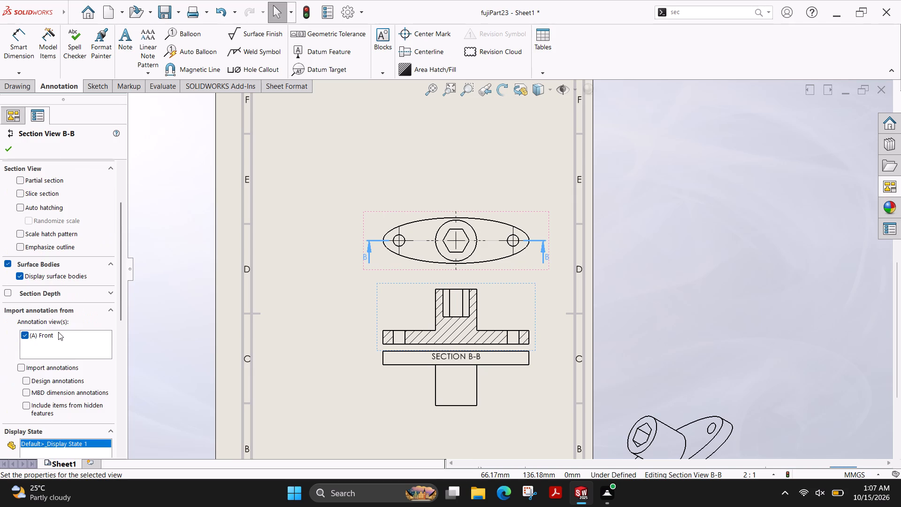
{"action": "scroll", "coordinate": [38, 299], "scroll_direction": "up", "scroll_amount": 2}
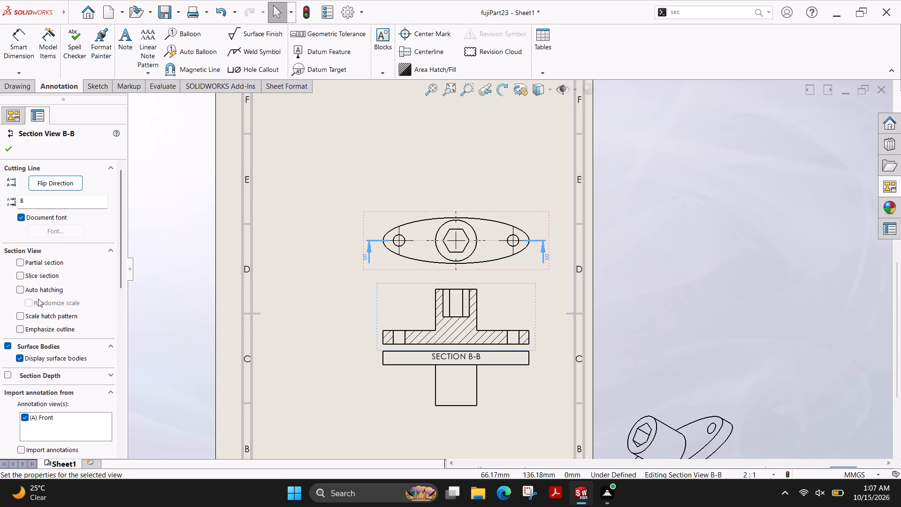
{"action": "scroll", "coordinate": [38, 299], "scroll_direction": "up", "scroll_amount": 2}
{"action": "left_click", "coordinate": [62, 182]}
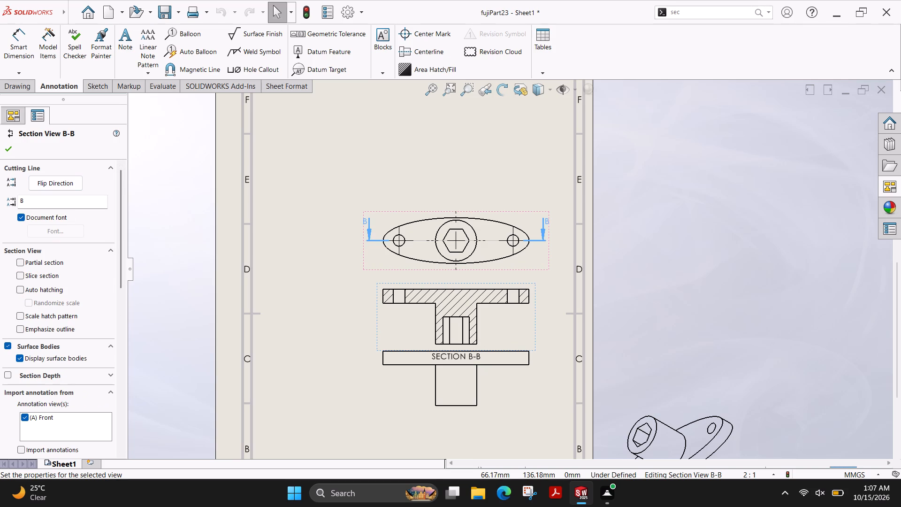
{"action": "left_click", "coordinate": [6, 154]}
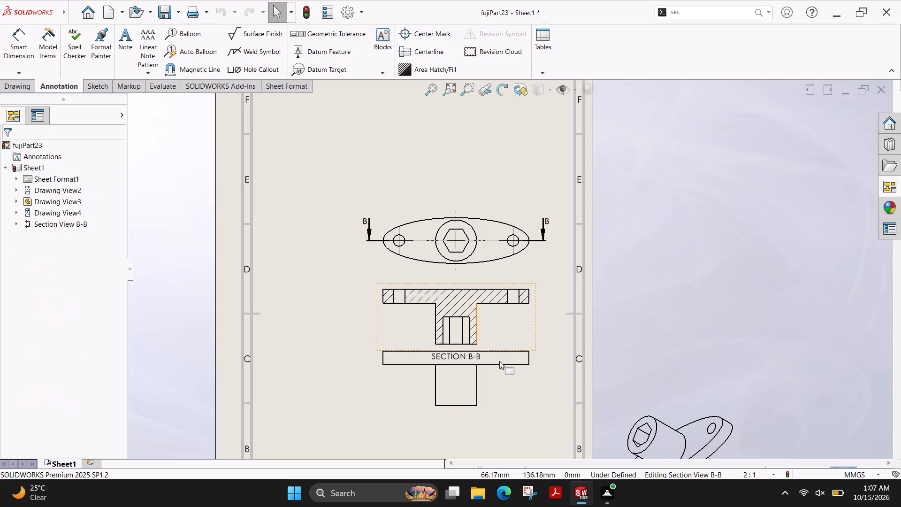
Delete the projected front view that overlaps the SECTION B-B label.
{"action": "right_click", "coordinate": [521, 403]}
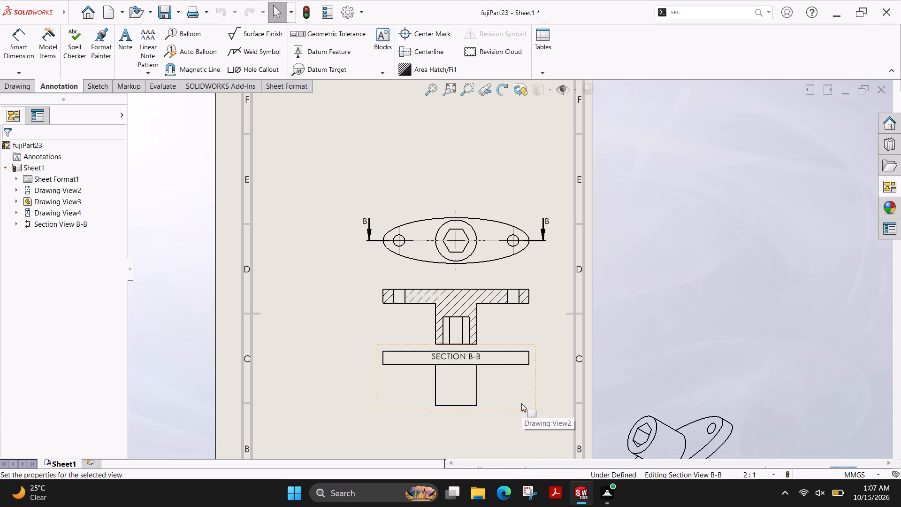
{"action": "left_click", "coordinate": [575, 371]}
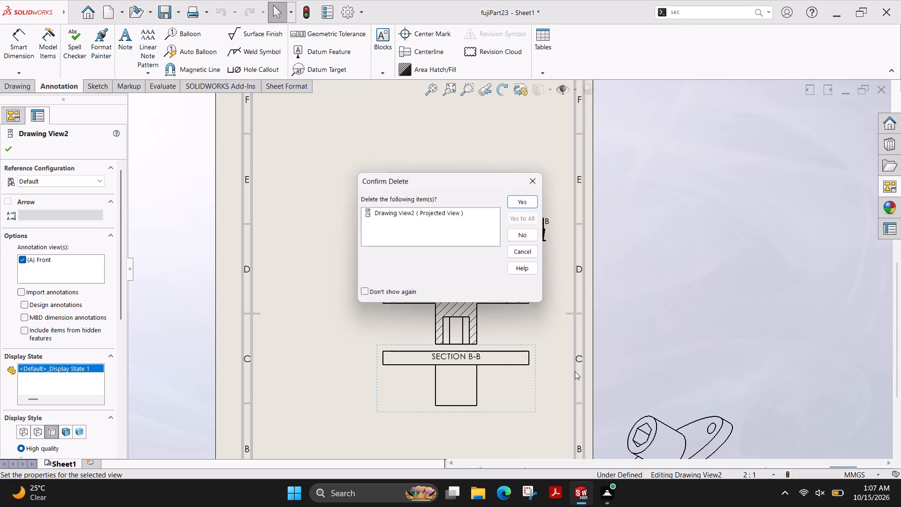
{"action": "left_click", "coordinate": [518, 203]}
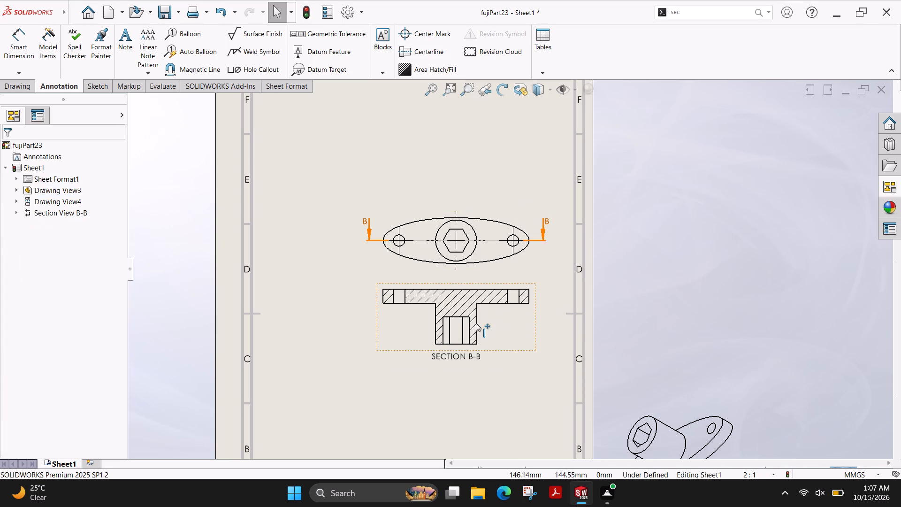
Move the isometric view from outside the sheet onto it, to the left of section view B-B.
{"action": "scroll", "coordinate": [348, 290], "scroll_direction": "down", "scroll_amount": 1}
{"action": "scroll", "coordinate": [348, 289], "scroll_direction": "up", "scroll_amount": 3}
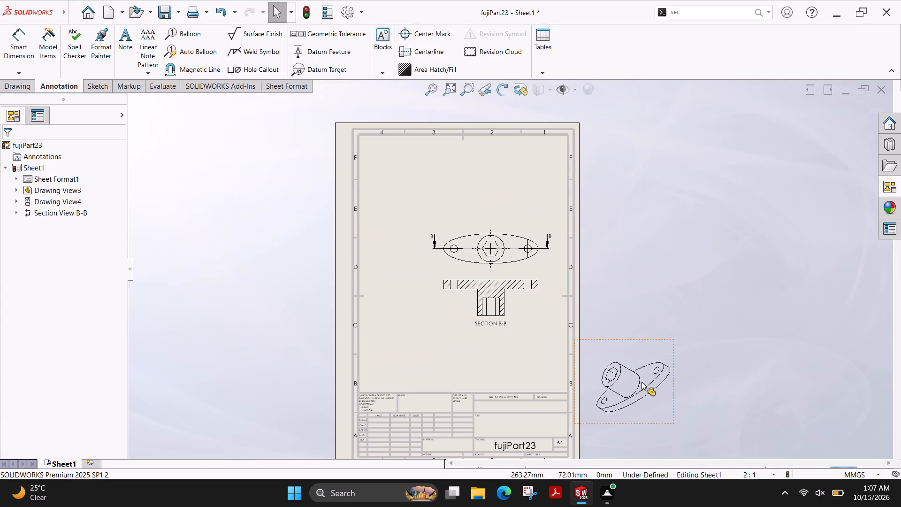
{"action": "left_click_drag", "start_coordinate": [670, 342], "coordinate": [473, 297]}
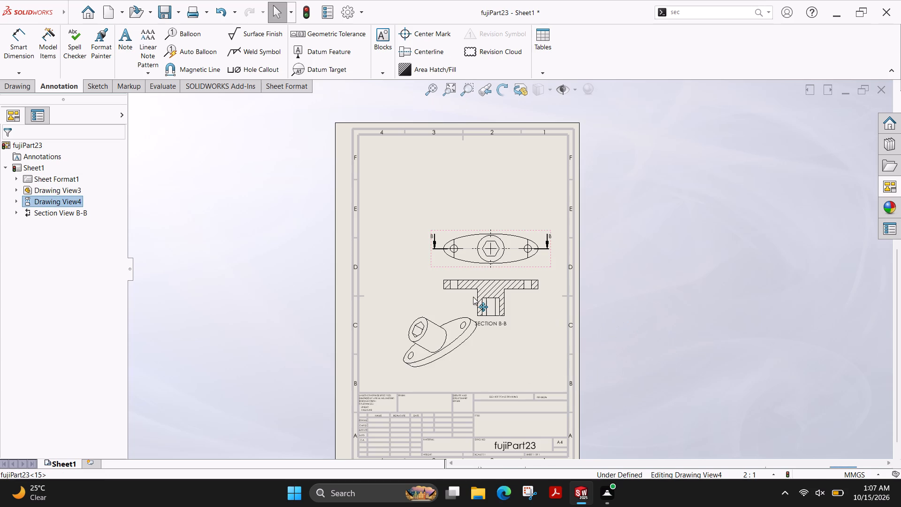
{"action": "left_click_drag", "start_coordinate": [473, 297], "coordinate": [443, 258]}
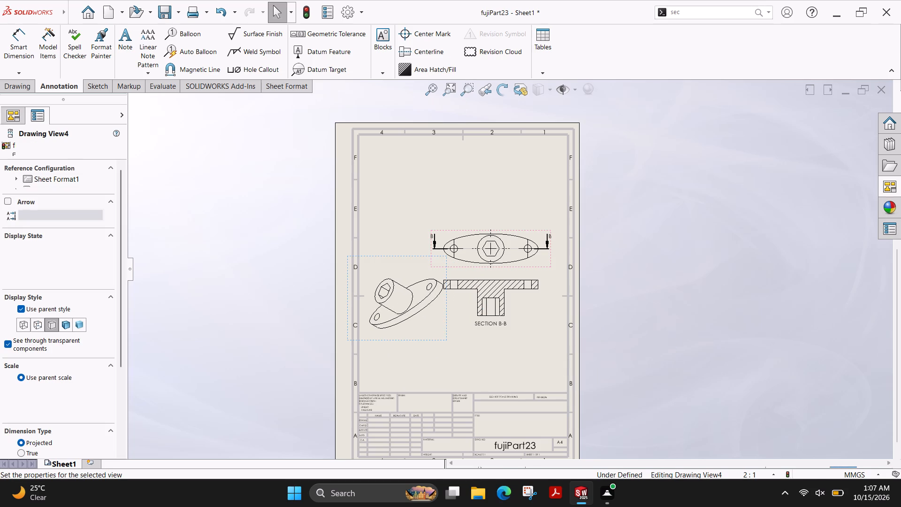
Move the Bottom view with the section line up near the sheet's upper border, between zones F and E.
{"action": "left_click_drag", "start_coordinate": [539, 230], "coordinate": [542, 169]}
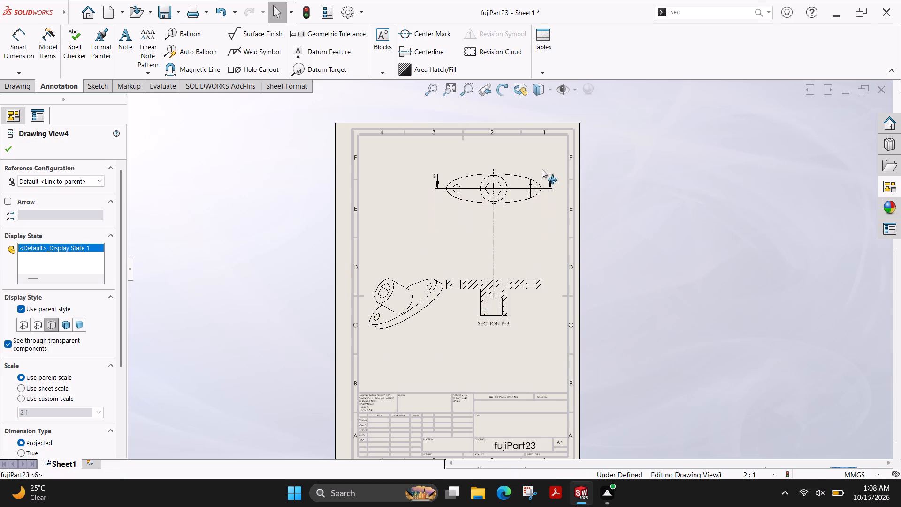
{"action": "left_click_drag", "start_coordinate": [542, 169], "coordinate": [541, 158]}
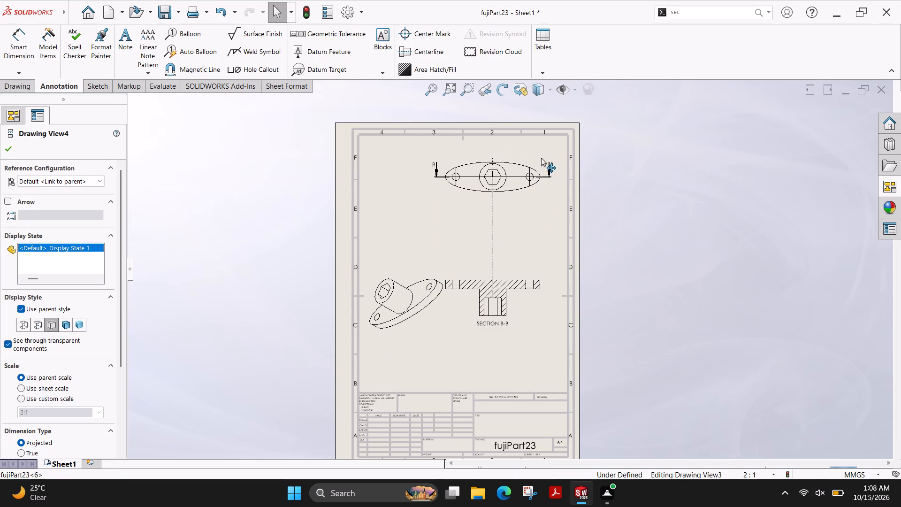
{"action": "left_click_drag", "start_coordinate": [541, 158], "coordinate": [541, 163]}
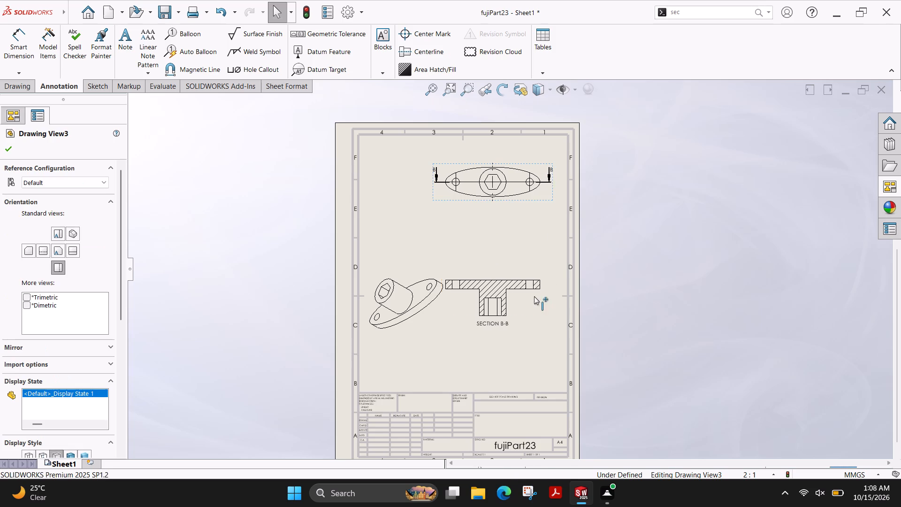
Move section view B-B down the sheet to just above the title block.
{"action": "left_click_drag", "start_coordinate": [534, 314], "coordinate": [543, 338]}
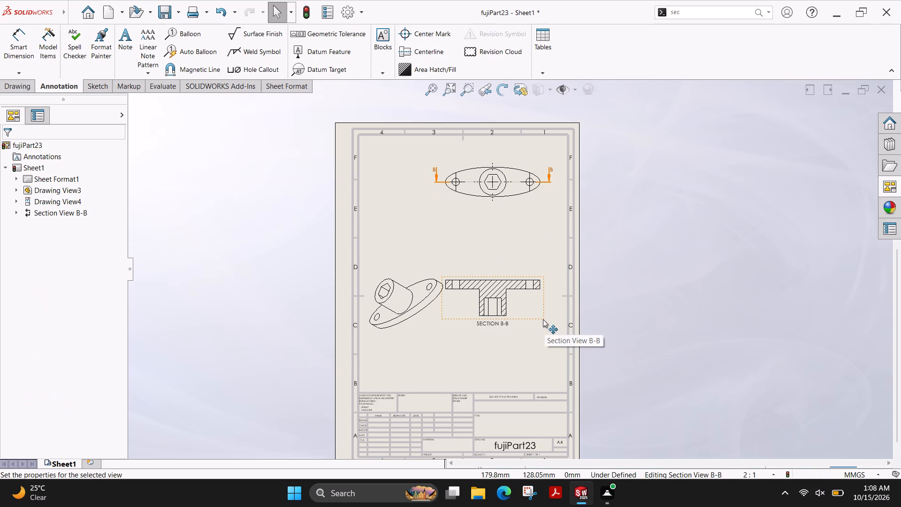
{"action": "left_click_drag", "start_coordinate": [543, 319], "coordinate": [553, 371]}
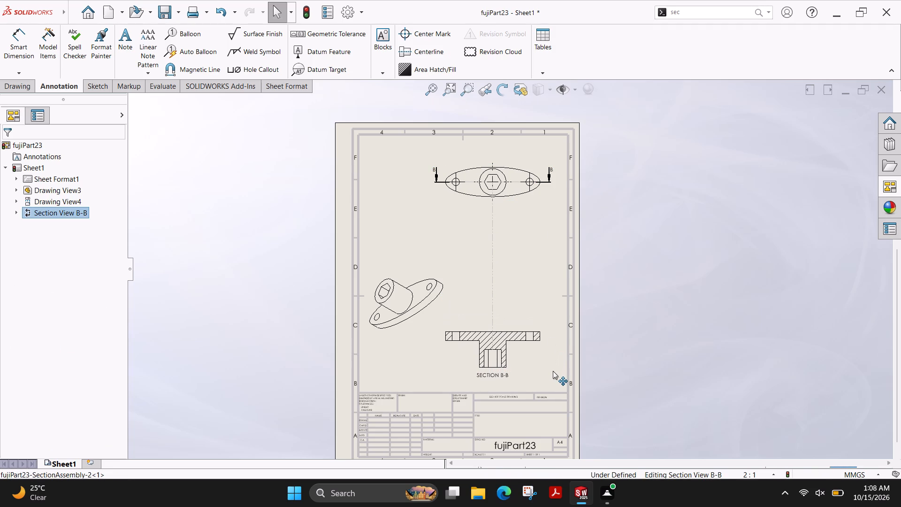
{"action": "left_click_drag", "start_coordinate": [553, 371], "coordinate": [555, 366]}
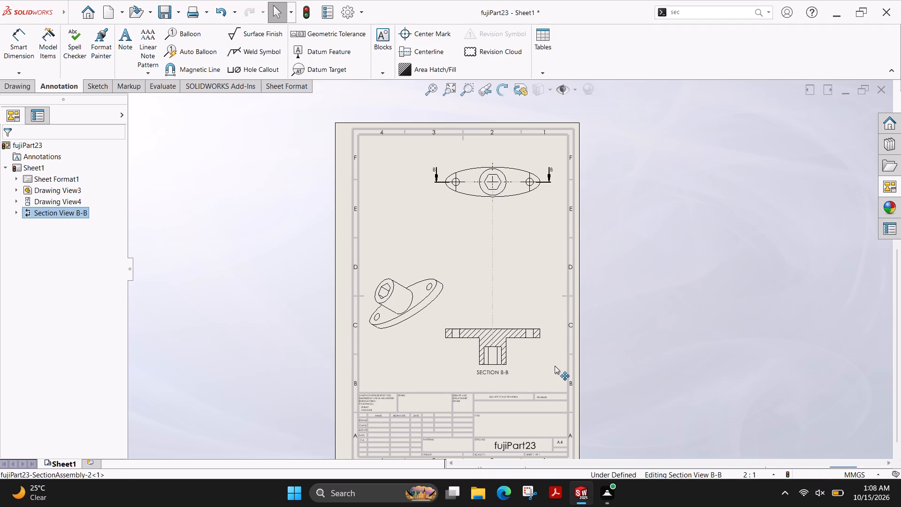
{"action": "left_click_drag", "start_coordinate": [555, 366], "coordinate": [556, 365]}
Move the isometric view up to the left half of the sheet, between the Bottom view and the section view.
{"action": "left_click_drag", "start_coordinate": [444, 259], "coordinate": [447, 254]}
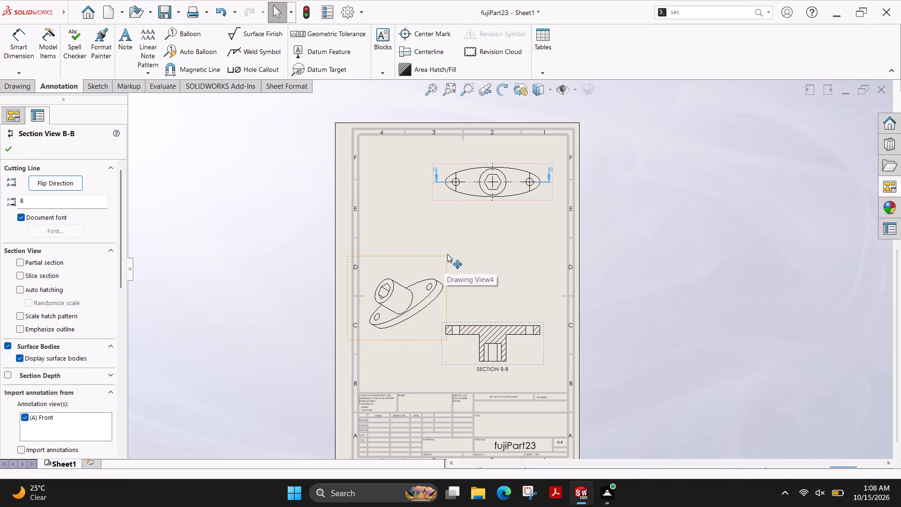
{"action": "left_click_drag", "start_coordinate": [447, 254], "coordinate": [455, 219]}
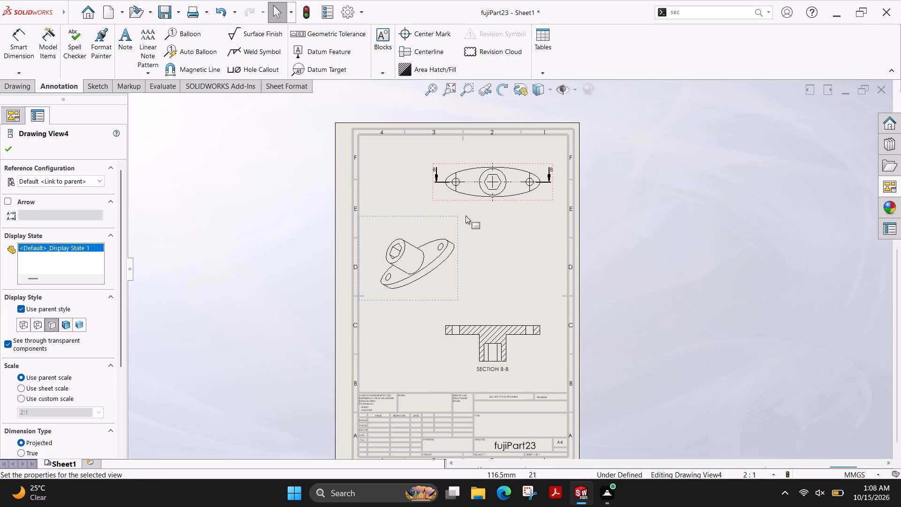
{"action": "left_click_drag", "start_coordinate": [457, 218], "coordinate": [455, 231]}
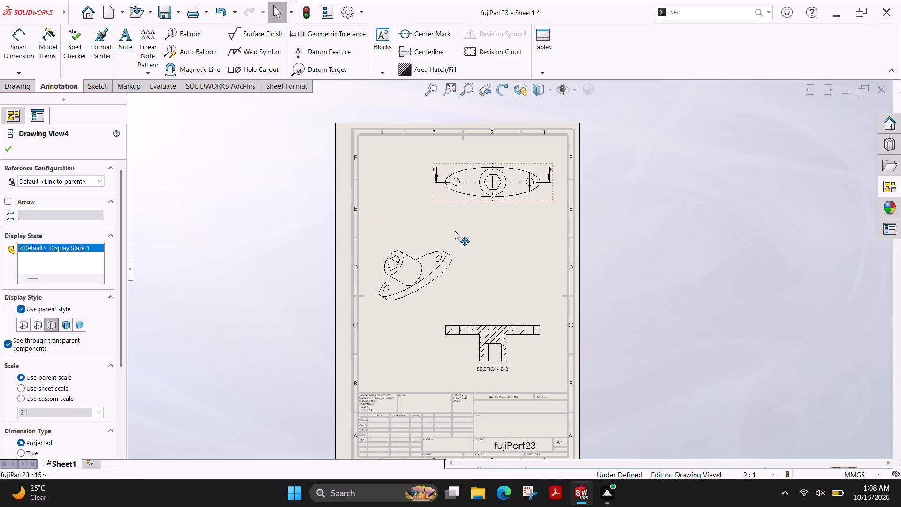
{"action": "left_click_drag", "start_coordinate": [455, 231], "coordinate": [455, 231]}
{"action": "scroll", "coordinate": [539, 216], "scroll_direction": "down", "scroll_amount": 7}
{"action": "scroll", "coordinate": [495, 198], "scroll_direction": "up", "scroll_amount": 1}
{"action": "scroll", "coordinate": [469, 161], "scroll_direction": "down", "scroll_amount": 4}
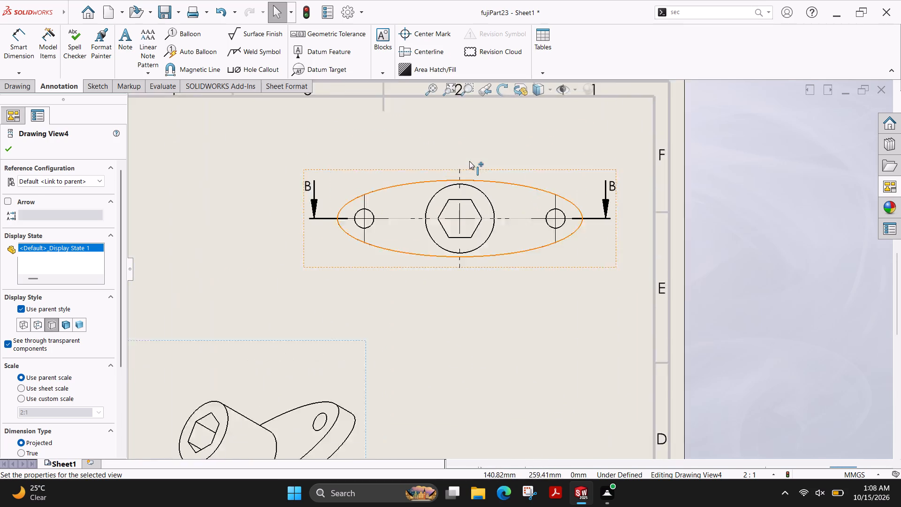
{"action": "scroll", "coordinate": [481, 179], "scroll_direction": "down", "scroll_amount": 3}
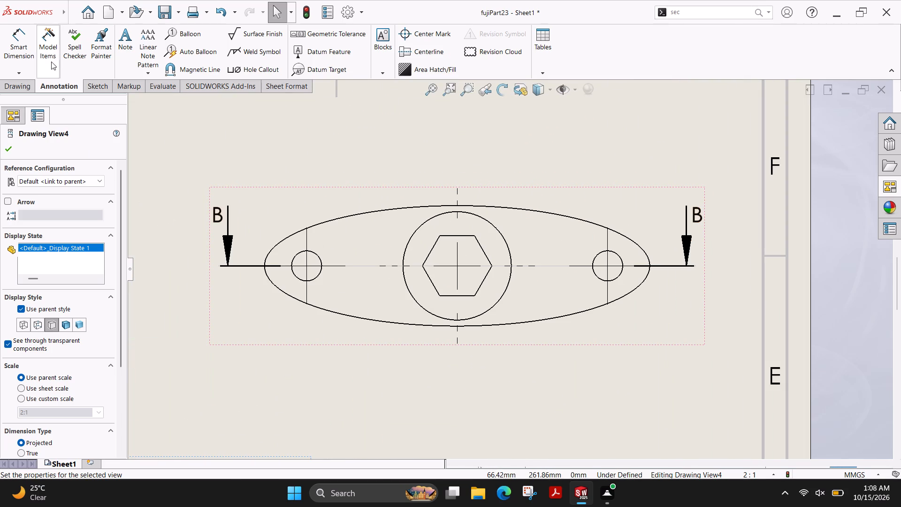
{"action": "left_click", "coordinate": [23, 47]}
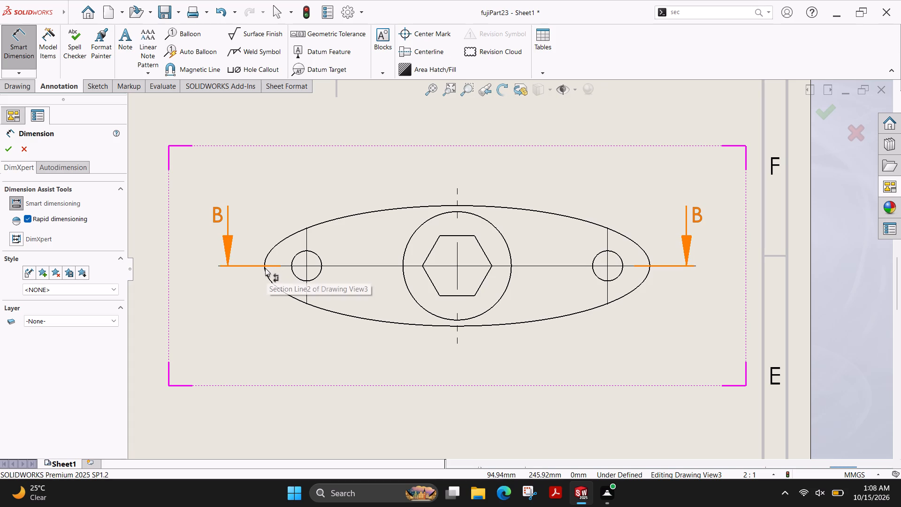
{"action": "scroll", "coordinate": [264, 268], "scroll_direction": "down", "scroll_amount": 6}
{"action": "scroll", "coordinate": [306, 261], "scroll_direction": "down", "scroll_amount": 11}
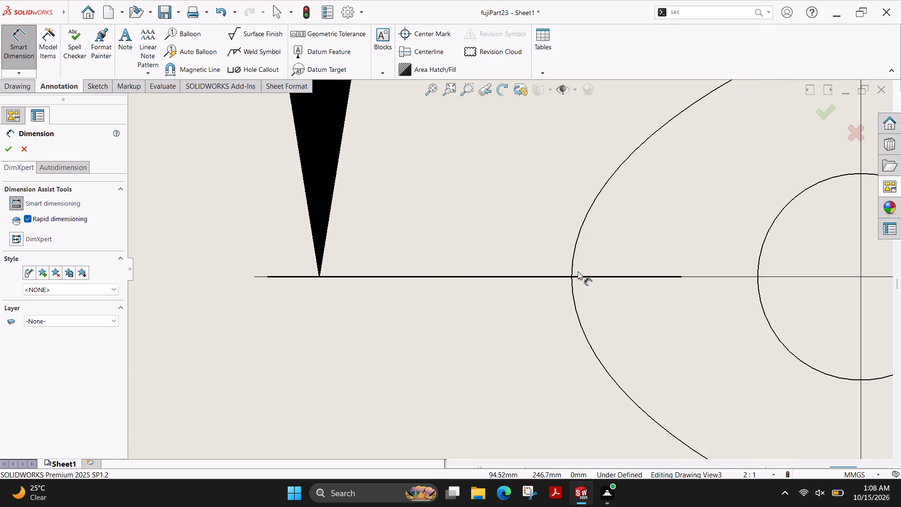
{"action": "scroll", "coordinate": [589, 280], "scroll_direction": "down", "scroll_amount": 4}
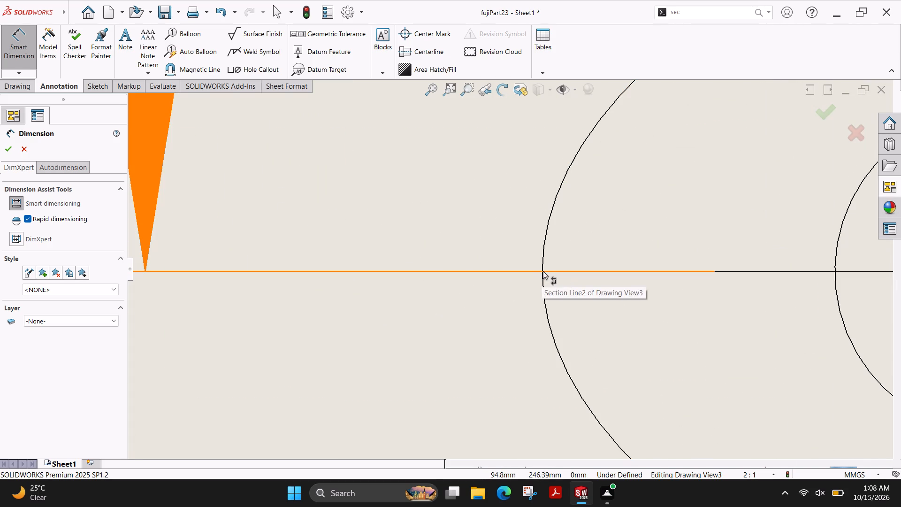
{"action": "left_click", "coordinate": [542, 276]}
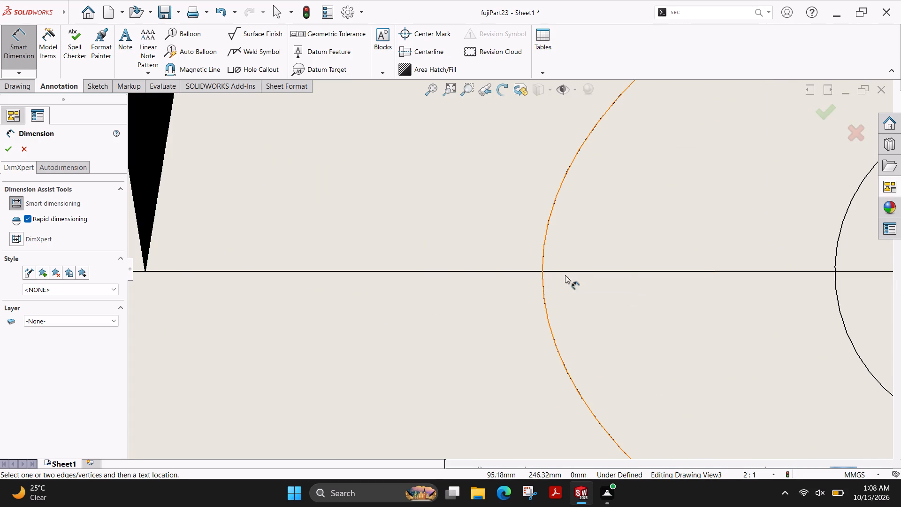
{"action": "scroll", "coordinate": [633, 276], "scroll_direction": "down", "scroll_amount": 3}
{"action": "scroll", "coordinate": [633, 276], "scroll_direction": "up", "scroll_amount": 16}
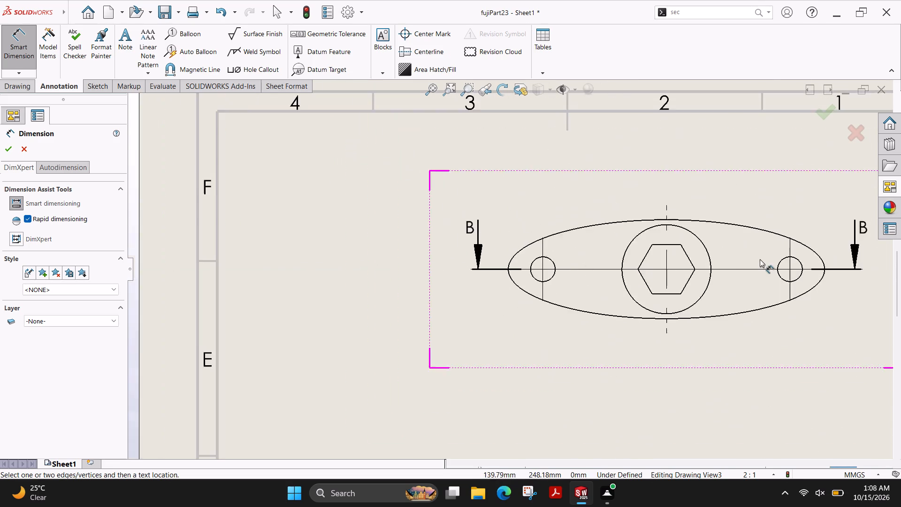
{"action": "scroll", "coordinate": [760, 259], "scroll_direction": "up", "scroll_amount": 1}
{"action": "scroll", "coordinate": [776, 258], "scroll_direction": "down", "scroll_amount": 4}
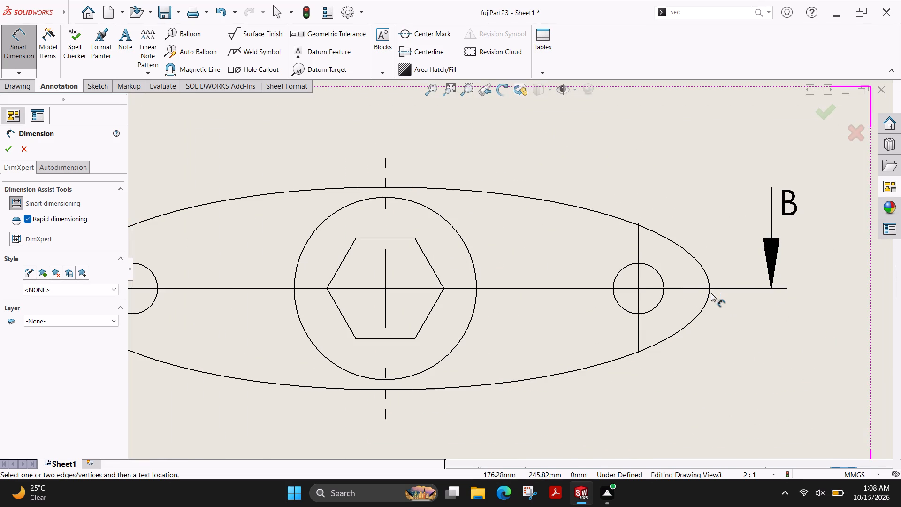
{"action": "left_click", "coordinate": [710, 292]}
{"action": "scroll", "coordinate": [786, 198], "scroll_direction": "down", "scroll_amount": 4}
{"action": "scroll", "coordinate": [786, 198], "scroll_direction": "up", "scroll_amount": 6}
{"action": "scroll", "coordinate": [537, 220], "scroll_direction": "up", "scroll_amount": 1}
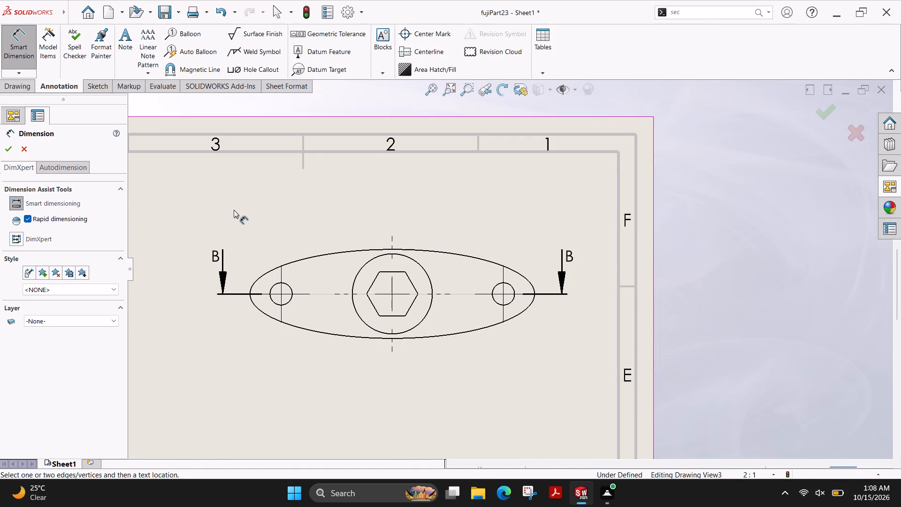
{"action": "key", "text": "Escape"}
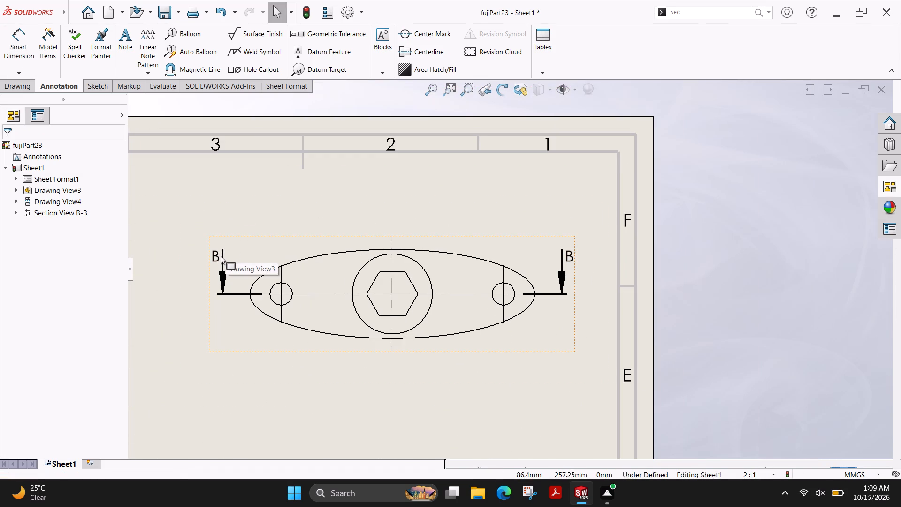
Slightly shorten the section line B-B arrow beyond the flange's right end in the Bottom view.
{"action": "left_click", "coordinate": [221, 256]}
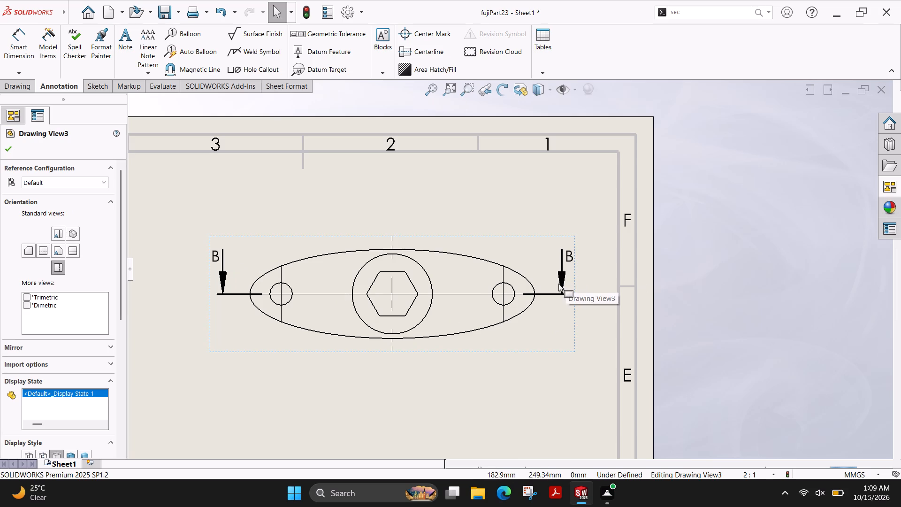
{"action": "left_click_drag", "start_coordinate": [545, 292], "coordinate": [569, 297]}
{"action": "left_click_drag", "start_coordinate": [562, 249], "coordinate": [590, 250]}
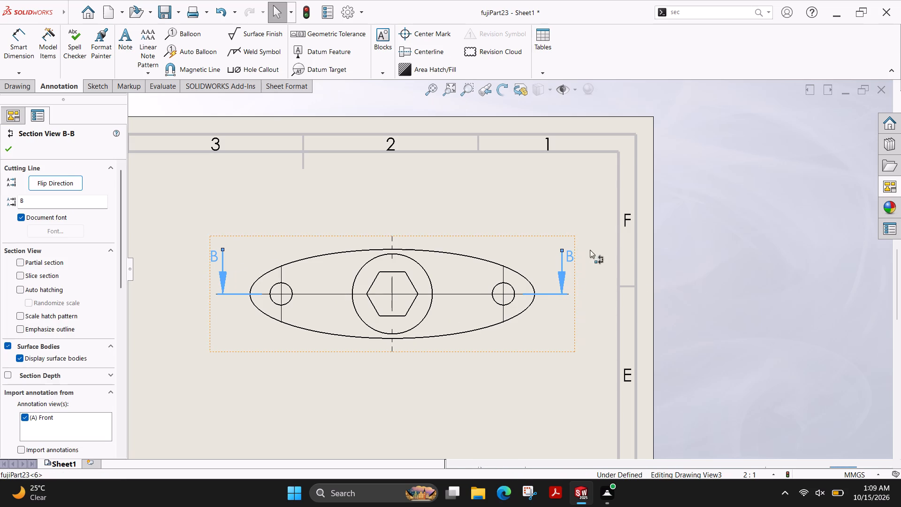
{"action": "left_click_drag", "start_coordinate": [590, 250], "coordinate": [565, 316]}
{"action": "left_click_drag", "start_coordinate": [565, 316], "coordinate": [590, 257]}
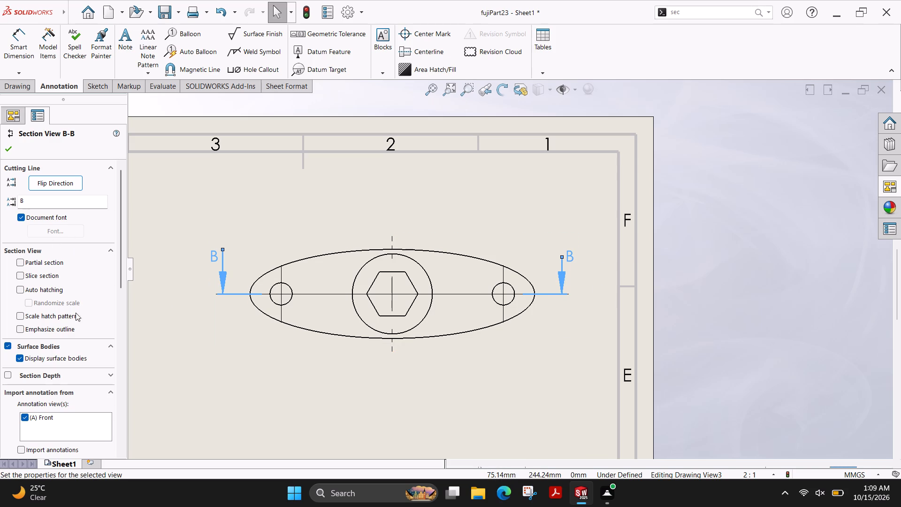
{"action": "scroll", "coordinate": [50, 278], "scroll_direction": "down", "scroll_amount": 3}
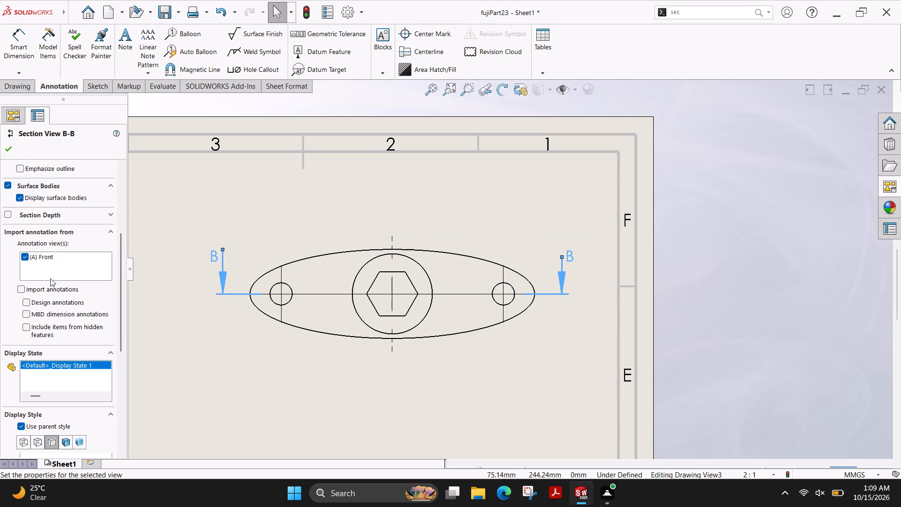
{"action": "key", "text": "Escape"}
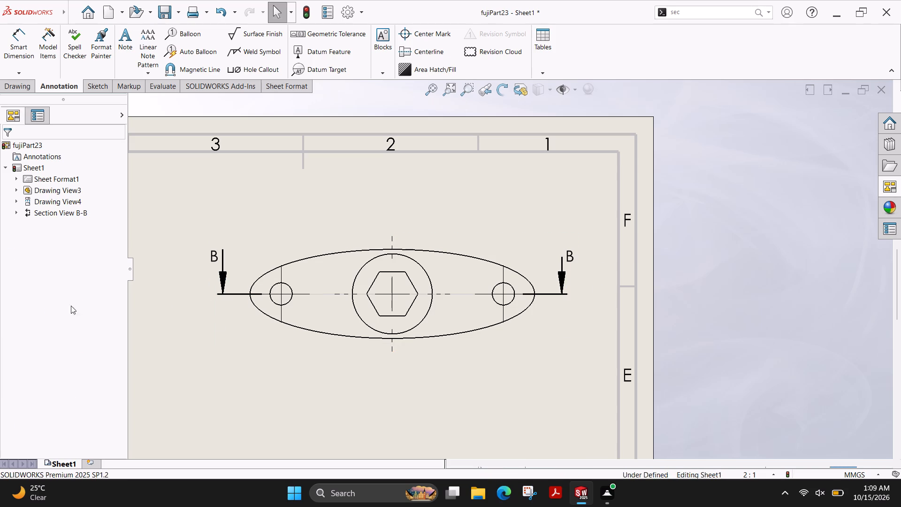
{"action": "key", "text": "Escape"}
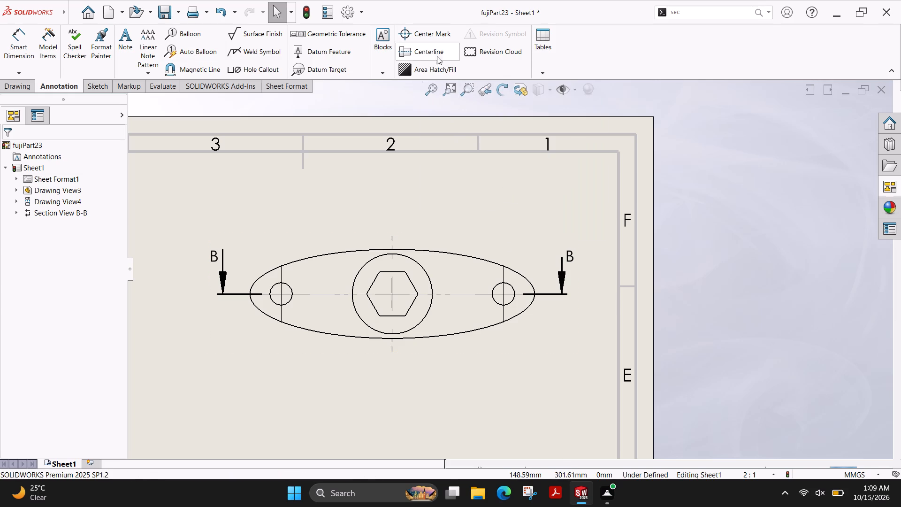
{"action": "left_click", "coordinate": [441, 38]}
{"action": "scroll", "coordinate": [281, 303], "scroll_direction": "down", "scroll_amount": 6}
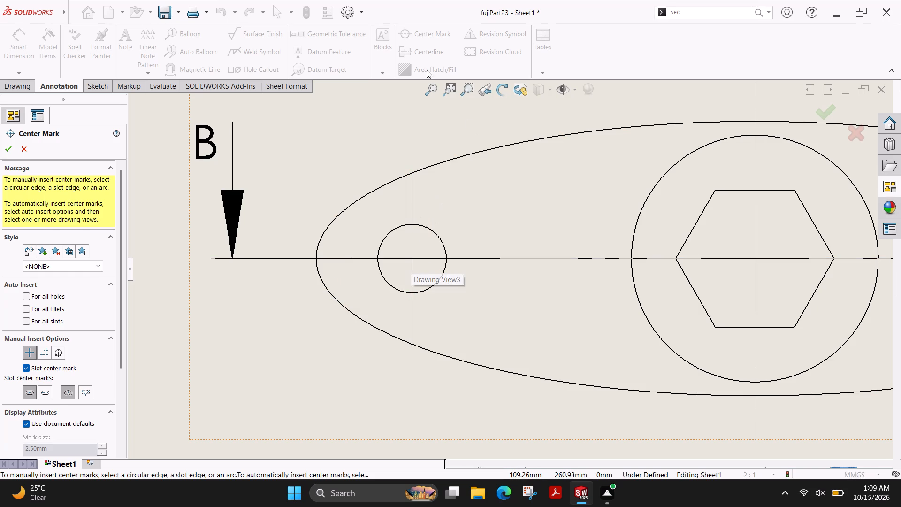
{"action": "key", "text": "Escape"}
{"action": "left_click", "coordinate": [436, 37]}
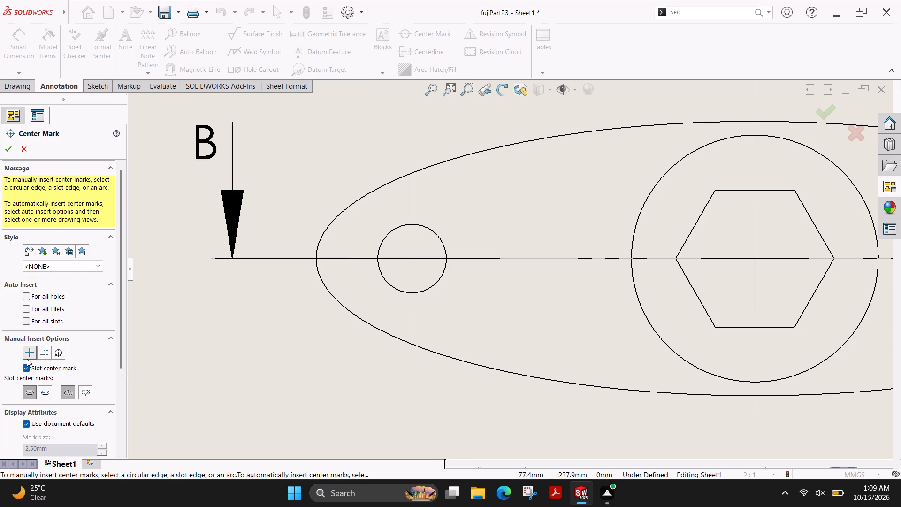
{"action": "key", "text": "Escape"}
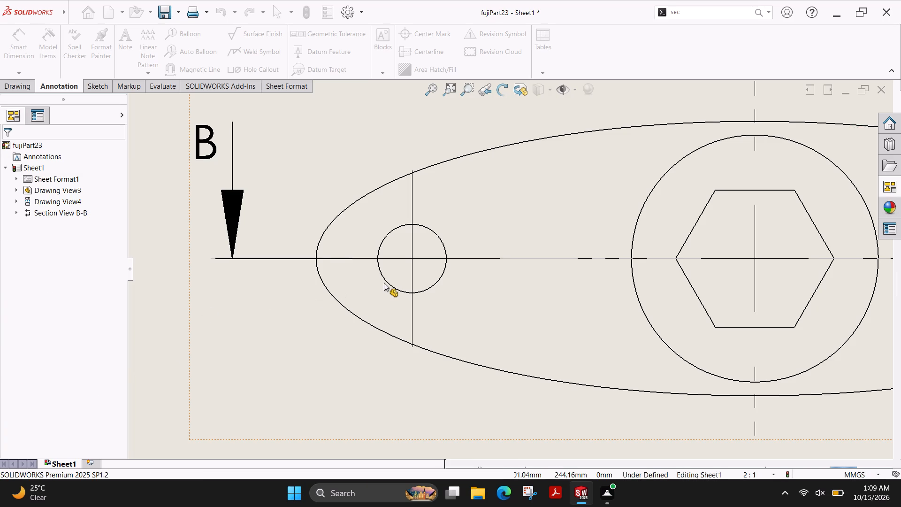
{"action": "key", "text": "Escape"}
Save the drawing as fujiPart23 in SOLIDWORKS Drawing format in the Desktop's fuji plot file > solid works folder.
{"action": "scroll", "coordinate": [384, 283], "scroll_direction": "down", "scroll_amount": 4}
{"action": "scroll", "coordinate": [384, 283], "scroll_direction": "up", "scroll_amount": 5}
{"action": "scroll", "coordinate": [682, 280], "scroll_direction": "up", "scroll_amount": 8}
{"action": "scroll", "coordinate": [571, 356], "scroll_direction": "up", "scroll_amount": 3}
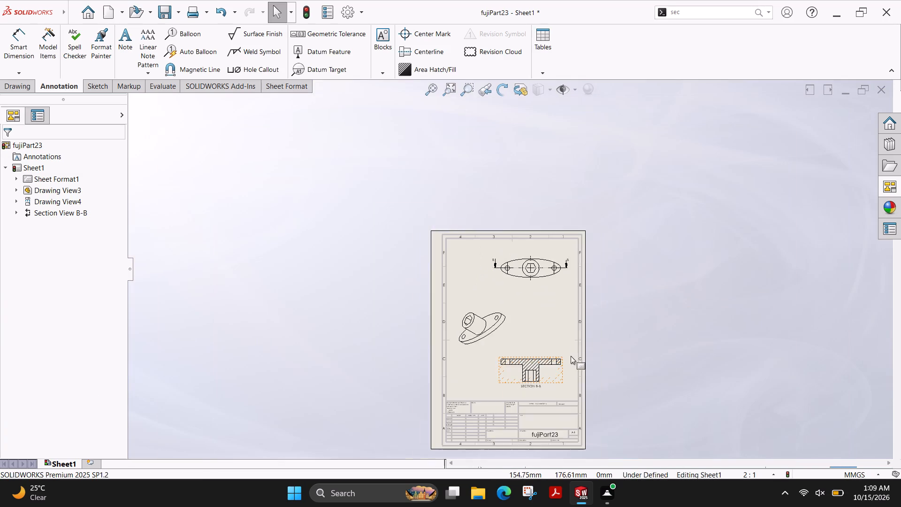
{"action": "scroll", "coordinate": [580, 321], "scroll_direction": "down", "scroll_amount": 1}
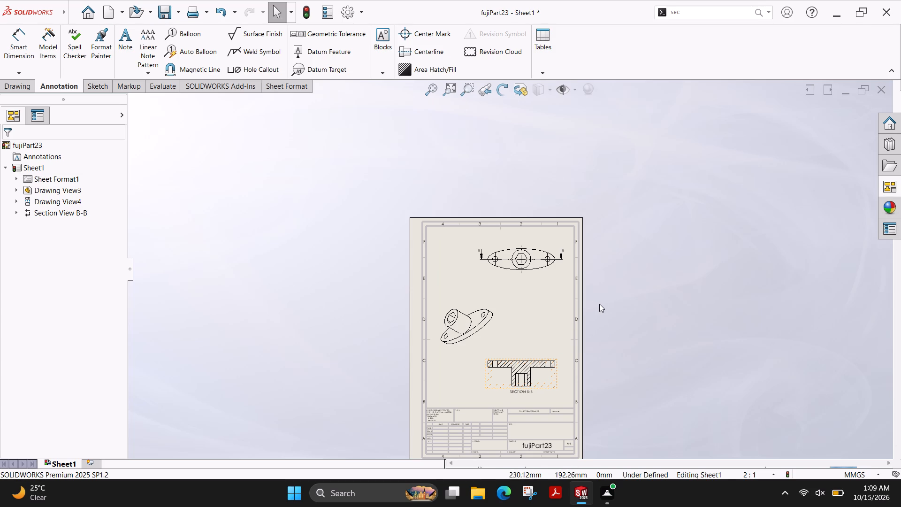
{"action": "key", "text": "ctrl+s"}
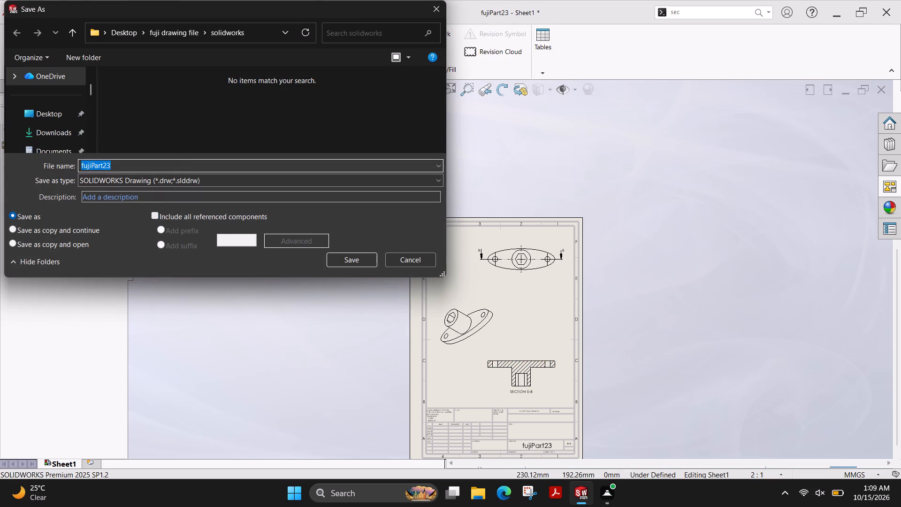
{"action": "double_click", "coordinate": [130, 36]}
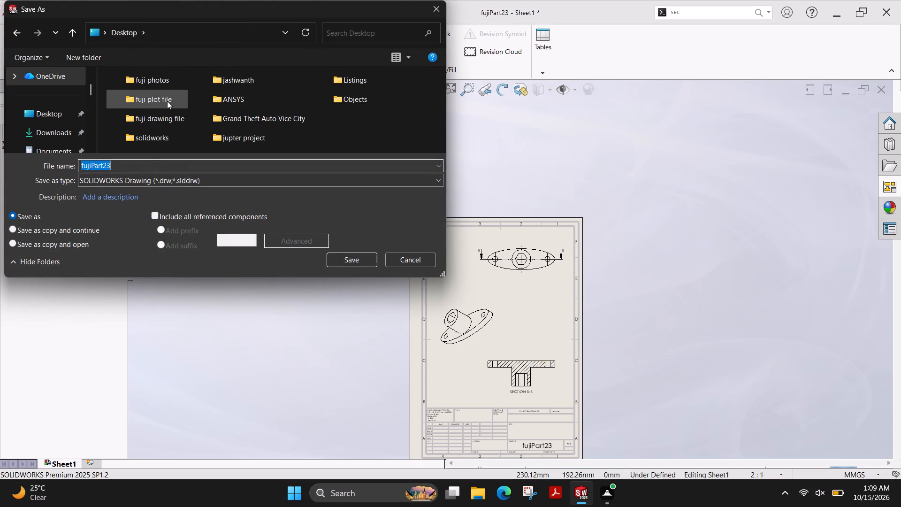
{"action": "double_click", "coordinate": [167, 101]}
{"action": "double_click", "coordinate": [167, 93]}
{"action": "scroll", "coordinate": [187, 120], "scroll_direction": "down", "scroll_amount": 6}
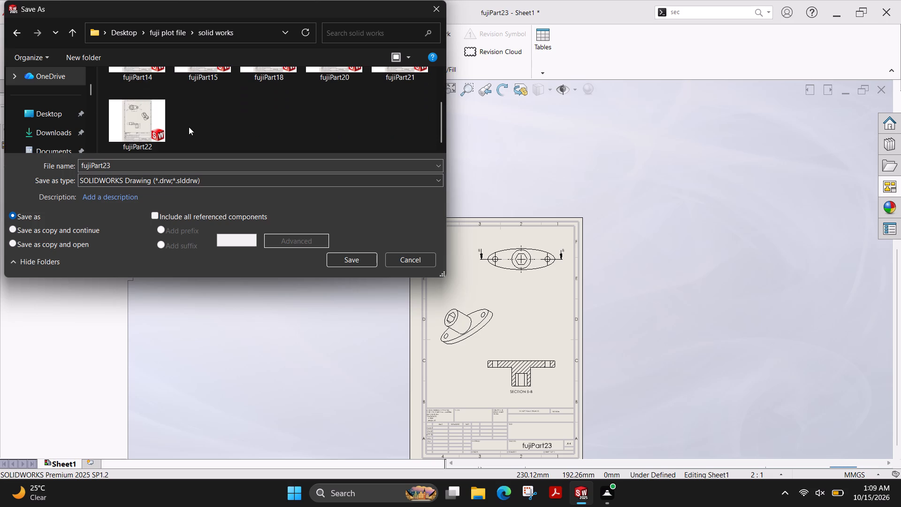
{"action": "scroll", "coordinate": [189, 124], "scroll_direction": "down", "scroll_amount": 3}
{"action": "left_click", "coordinate": [359, 258]}
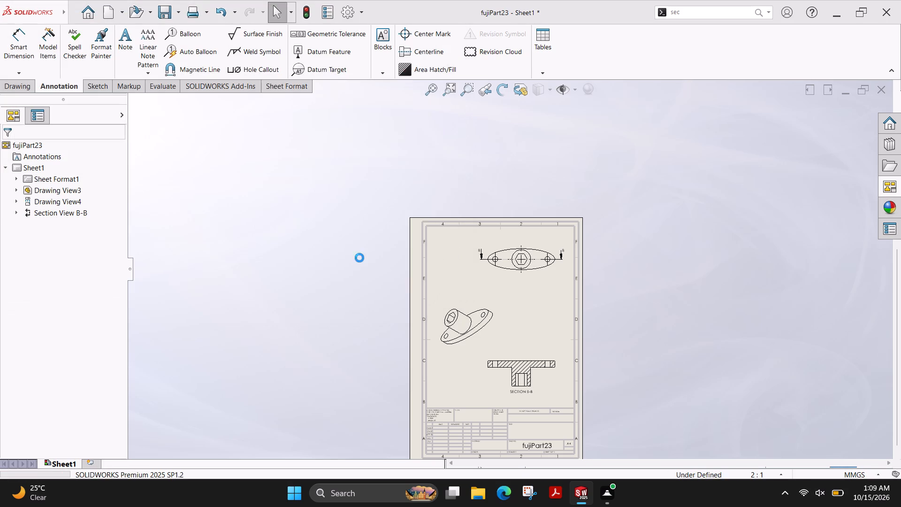